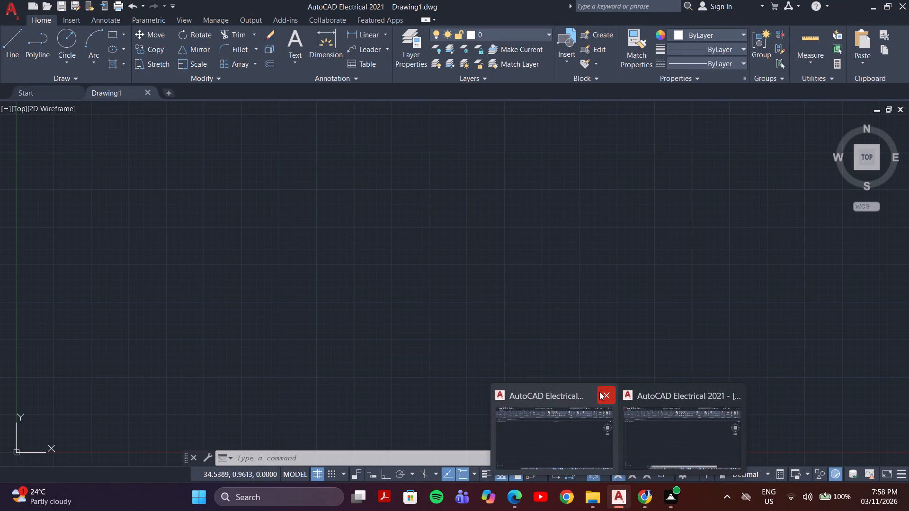
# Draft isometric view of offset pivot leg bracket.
# Close the extra AutoCAD Electrical window, keeping the one with the blank Drawing1.
pyautogui.click(600, 392)
pyautogui.press('Escape')
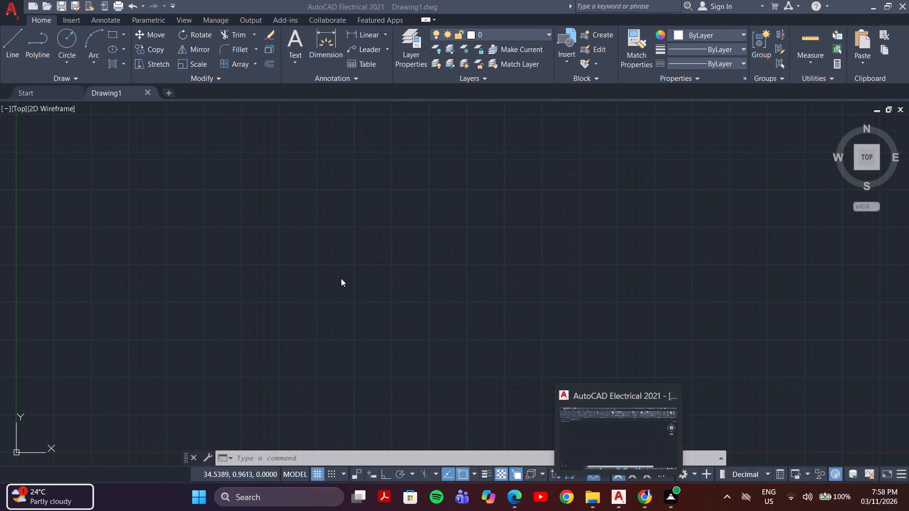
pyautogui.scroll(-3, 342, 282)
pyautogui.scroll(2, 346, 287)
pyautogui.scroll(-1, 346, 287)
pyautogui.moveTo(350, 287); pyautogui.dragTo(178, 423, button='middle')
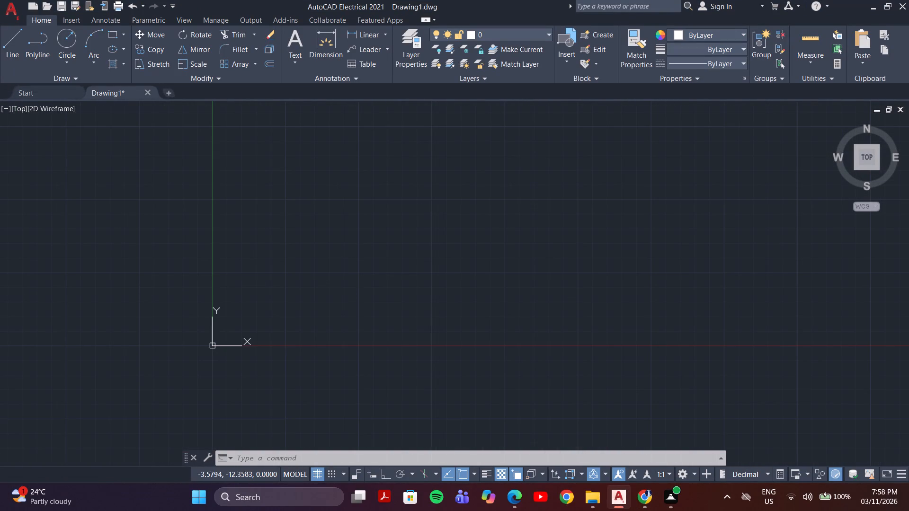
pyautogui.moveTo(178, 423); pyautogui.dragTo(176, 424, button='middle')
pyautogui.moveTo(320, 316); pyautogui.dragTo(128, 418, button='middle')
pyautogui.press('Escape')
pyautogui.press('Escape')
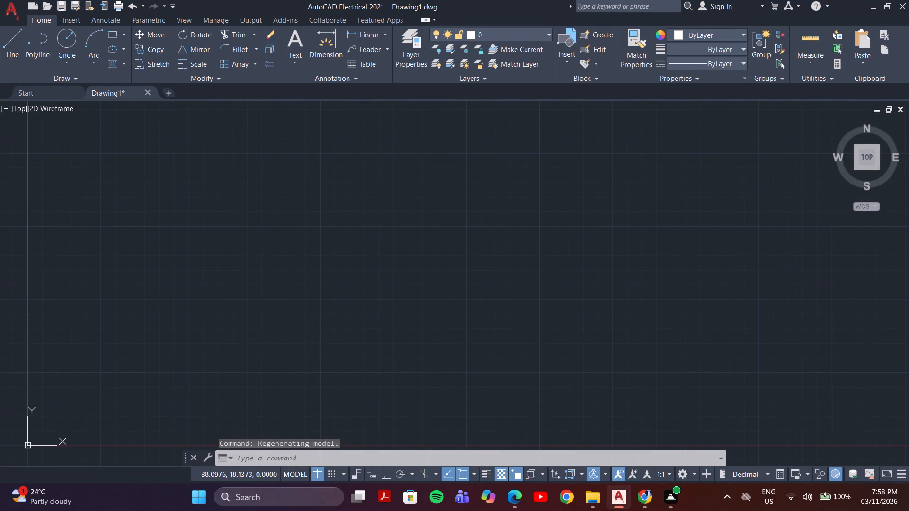
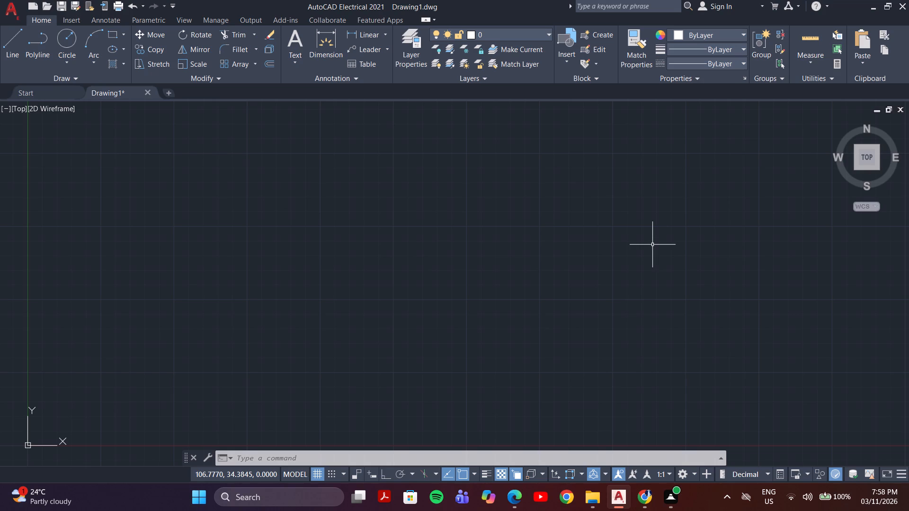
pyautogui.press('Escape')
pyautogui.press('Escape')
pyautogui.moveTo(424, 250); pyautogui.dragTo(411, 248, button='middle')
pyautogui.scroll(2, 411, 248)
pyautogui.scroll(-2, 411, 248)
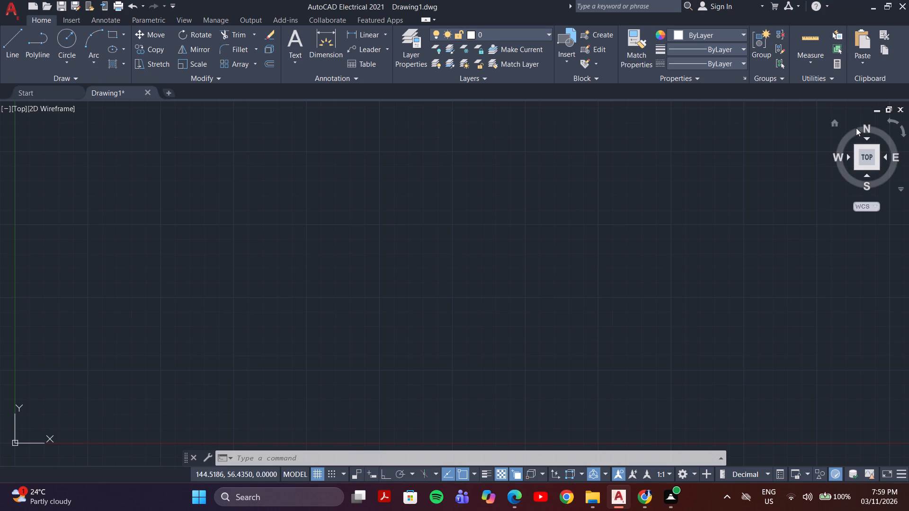
# Open the Standard dimension style for modification and set its arrow size to 6.
pyautogui.press('Escape')
pyautogui.press('d')
pyautogui.press('Return')
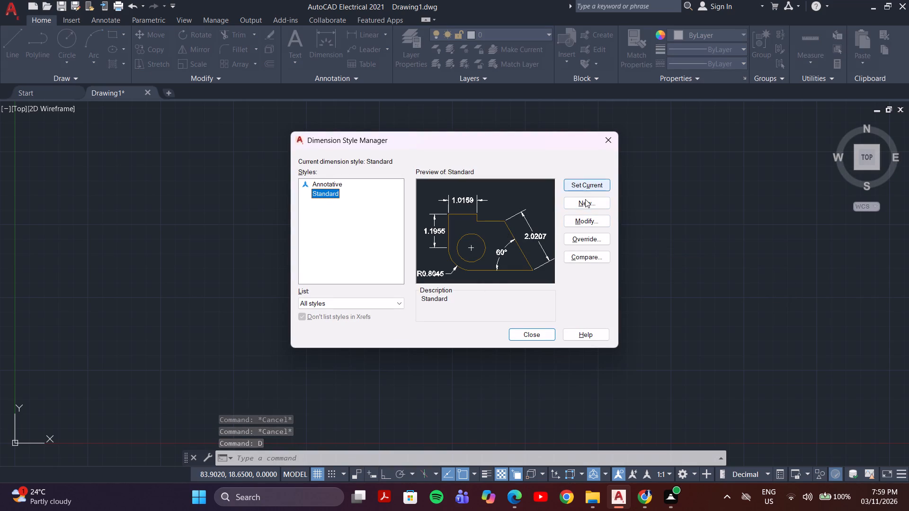
pyautogui.click(592, 220)
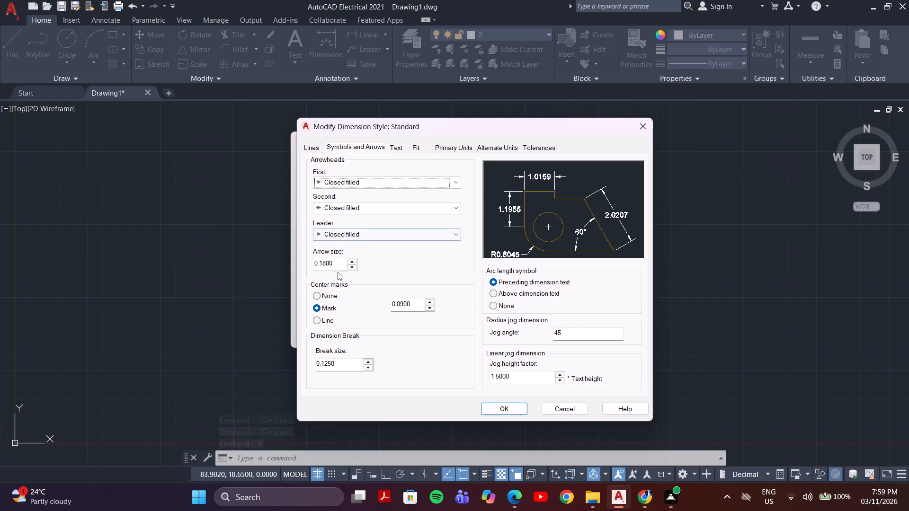
pyautogui.moveTo(339, 262); pyautogui.dragTo(287, 266)
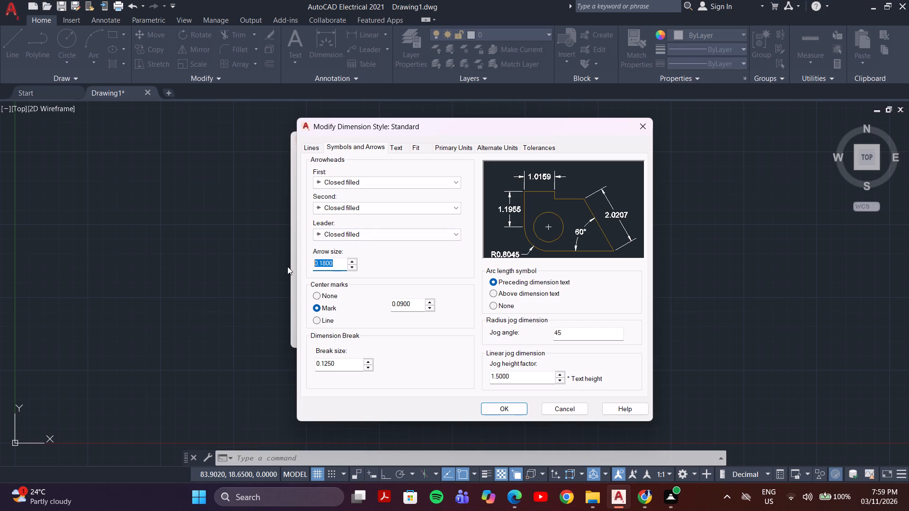
pyautogui.press('BackSpace')
pyautogui.press('6')
# Set the Standard dimension style's text height to 6.
pyautogui.click(393, 147)
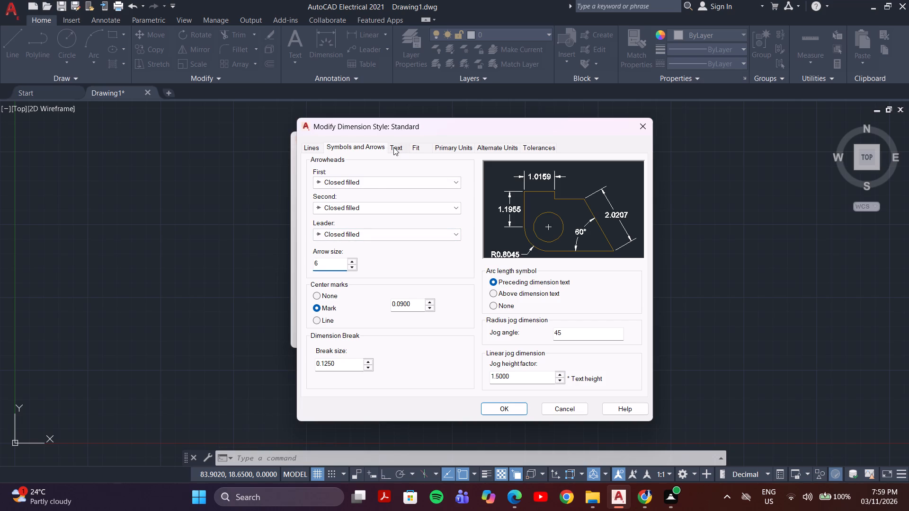
pyautogui.moveTo(451, 232); pyautogui.dragTo(397, 232)
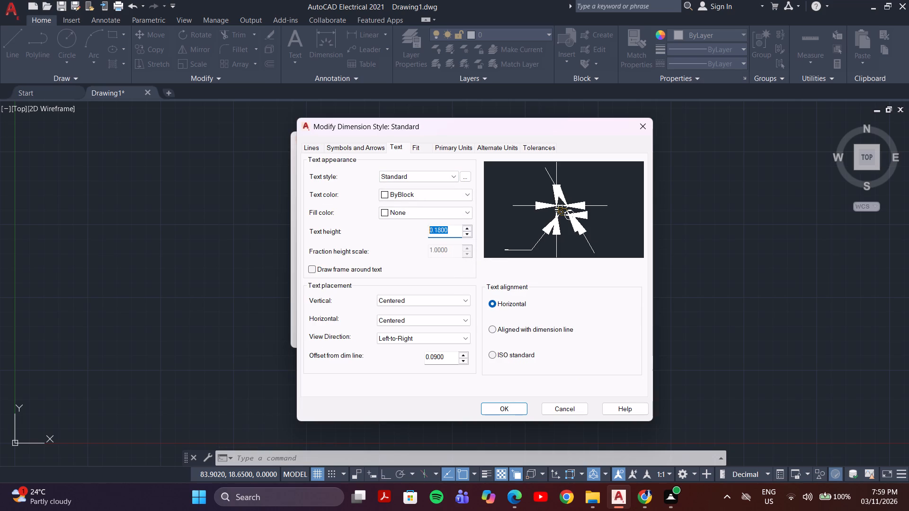
pyautogui.moveTo(397, 232); pyautogui.dragTo(397, 233)
pyautogui.press('BackSpace')
pyautogui.press('6')
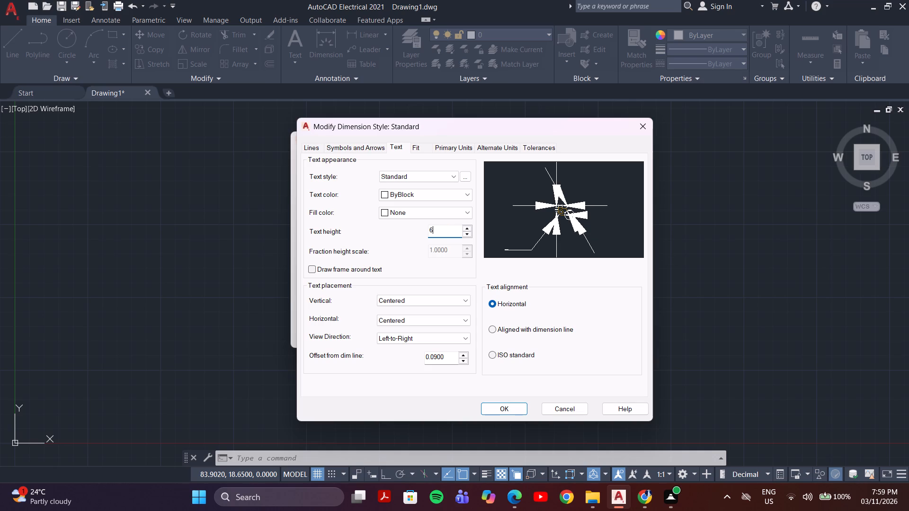
pyautogui.click(377, 148)
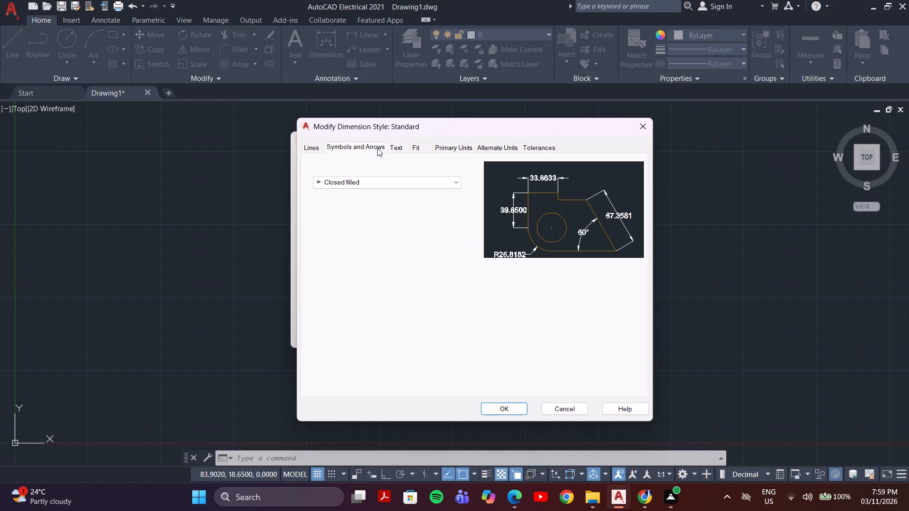
pyautogui.click(392, 144)
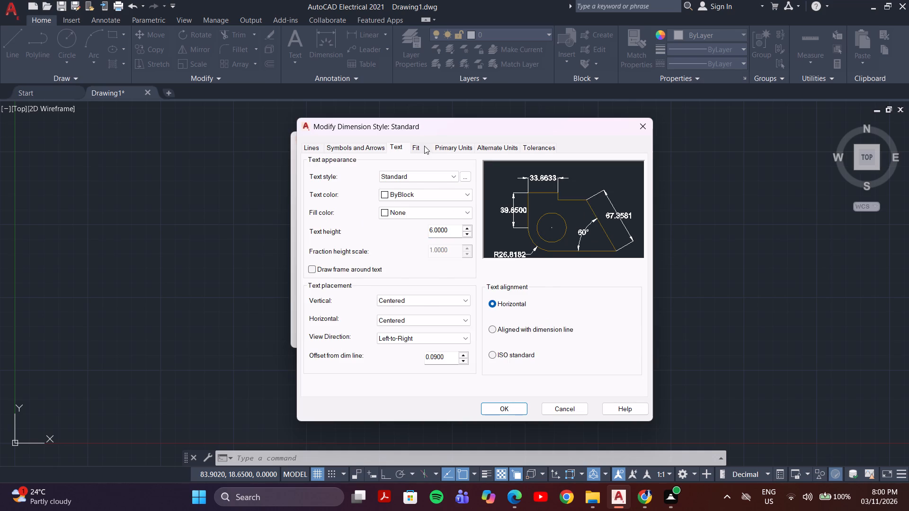
# Set the linear dimension precision to 0, accept the style changes and make the Standard dimension style current.
pyautogui.click(424, 146)
pyautogui.click(441, 146)
pyautogui.click(420, 185)
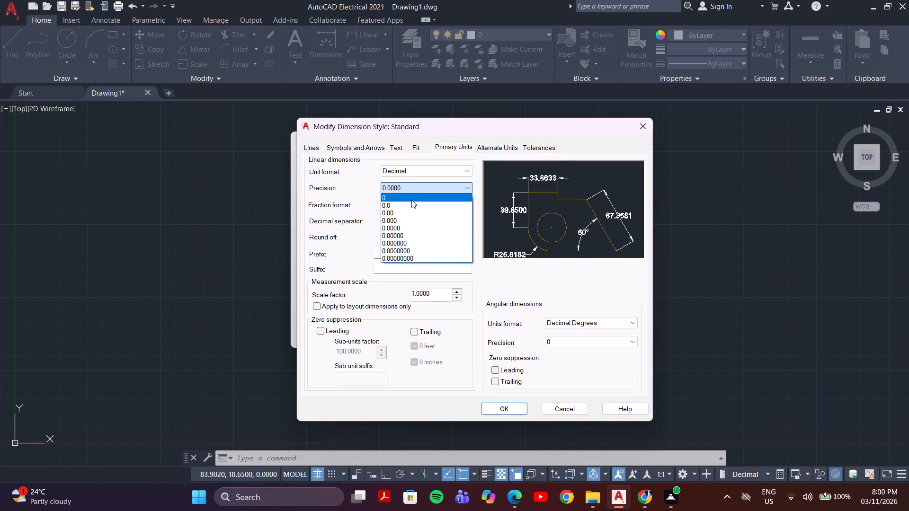
pyautogui.click(410, 201)
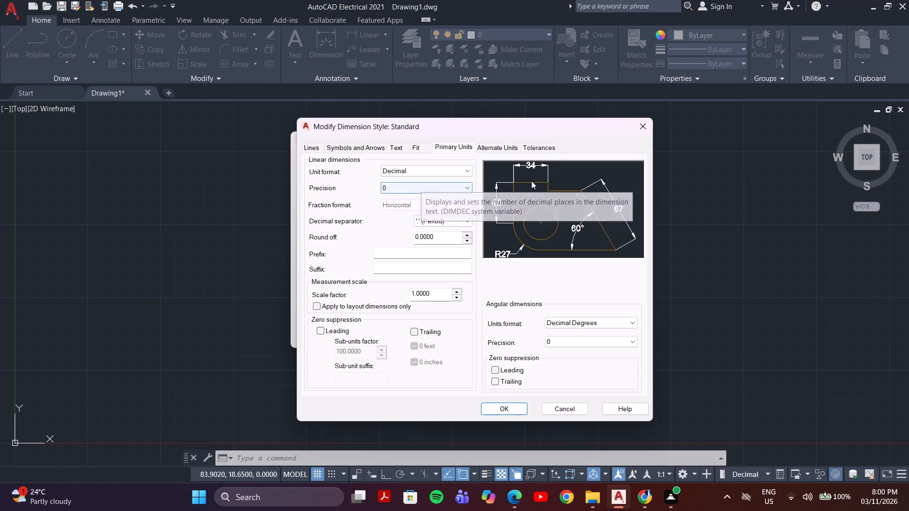
pyautogui.click(502, 409)
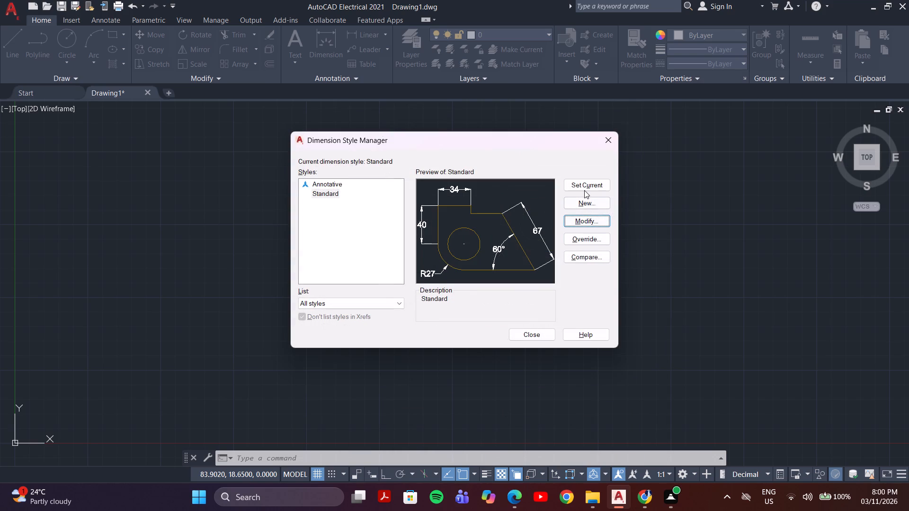
pyautogui.click(584, 185)
pyautogui.click(530, 331)
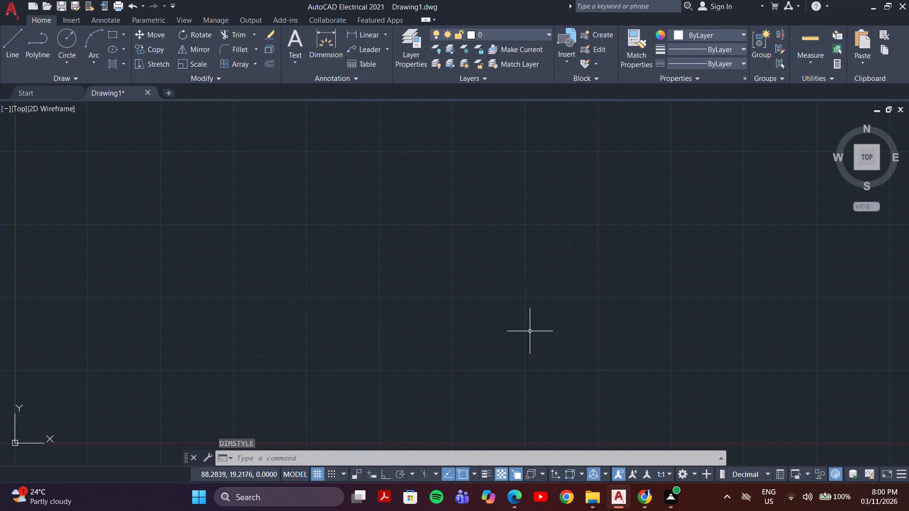
# Set the drawing units' insertion scale to Millimeters.
pyautogui.write('un')
pyautogui.press('Return')
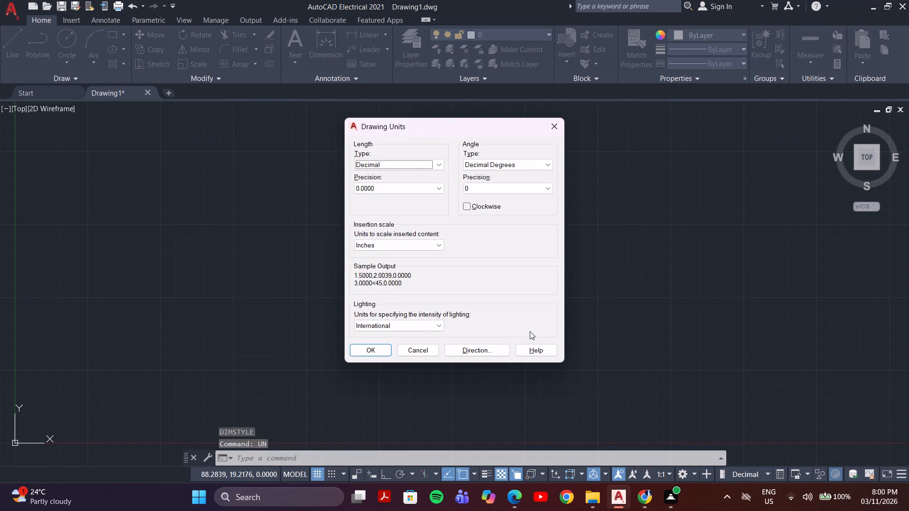
pyautogui.click(407, 239)
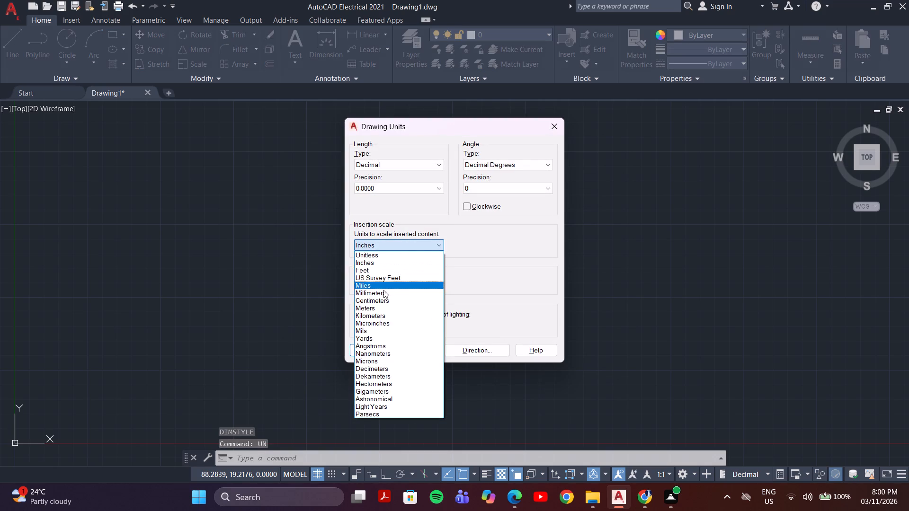
pyautogui.click(383, 291)
pyautogui.click(381, 352)
pyautogui.press('Escape')
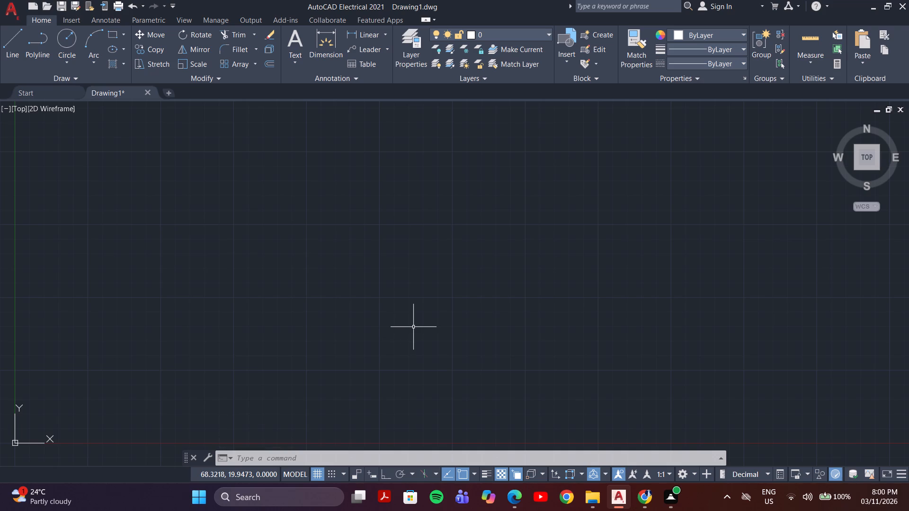
# Turn on isometric drafting and switch to the right isoplane.
pyautogui.click(421, 474)
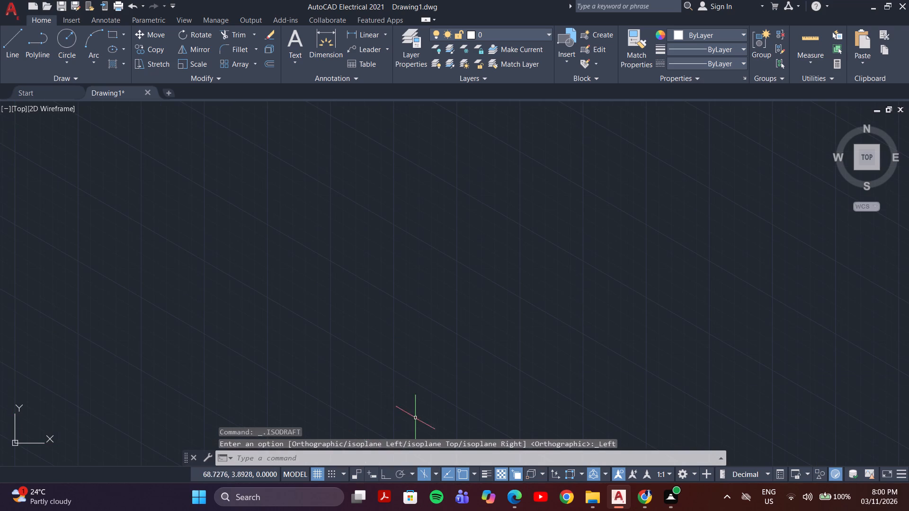
pyautogui.press('F5')
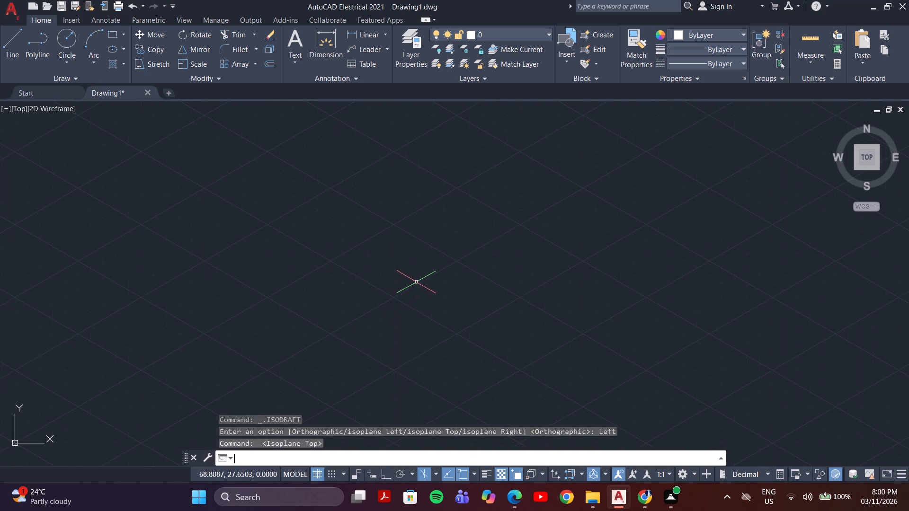
pyautogui.press('F5')
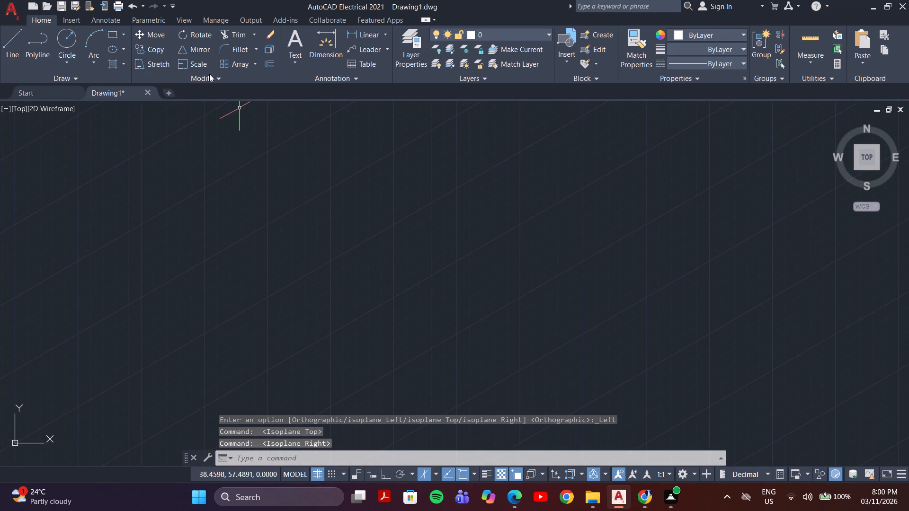
# Draw an isocircle with a diameter of 30 on the right isoplane near the middle of the drawing area, using the Ellipse command.
pyautogui.click(117, 53)
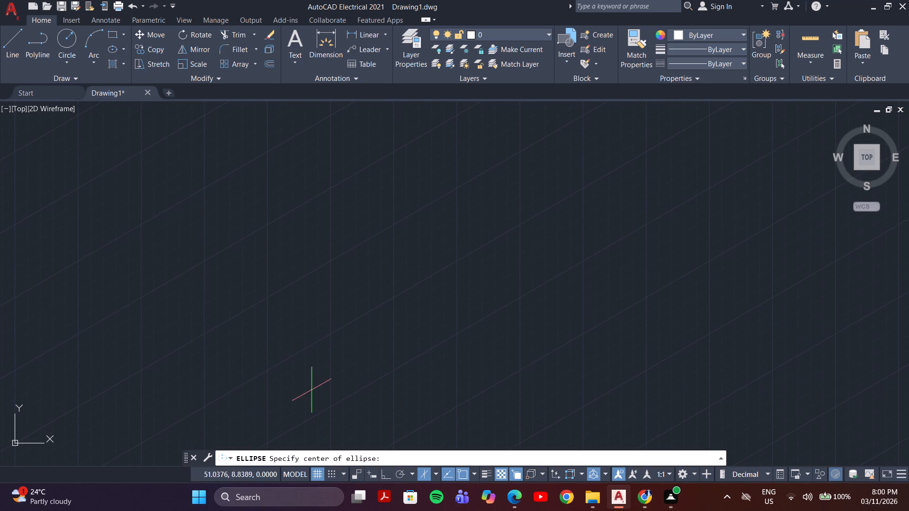
pyautogui.click(110, 51)
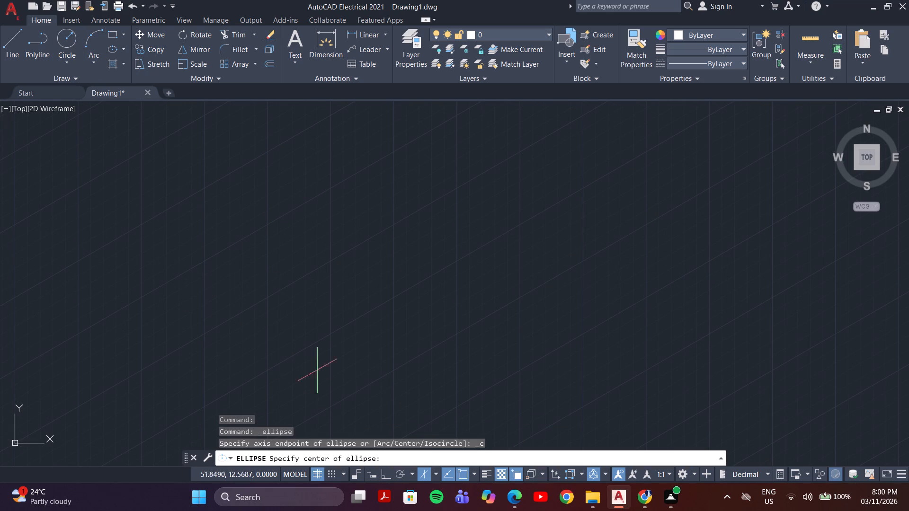
pyautogui.click(126, 50)
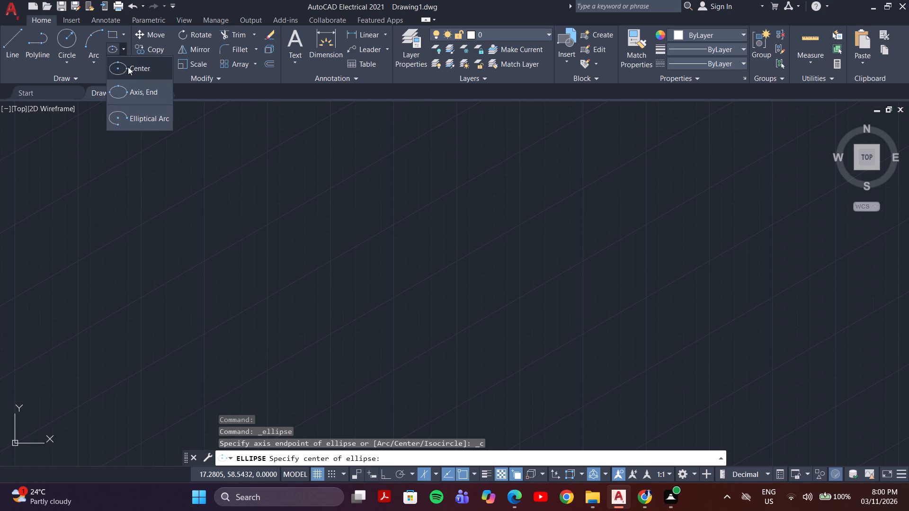
pyautogui.click(131, 91)
pyautogui.click(506, 458)
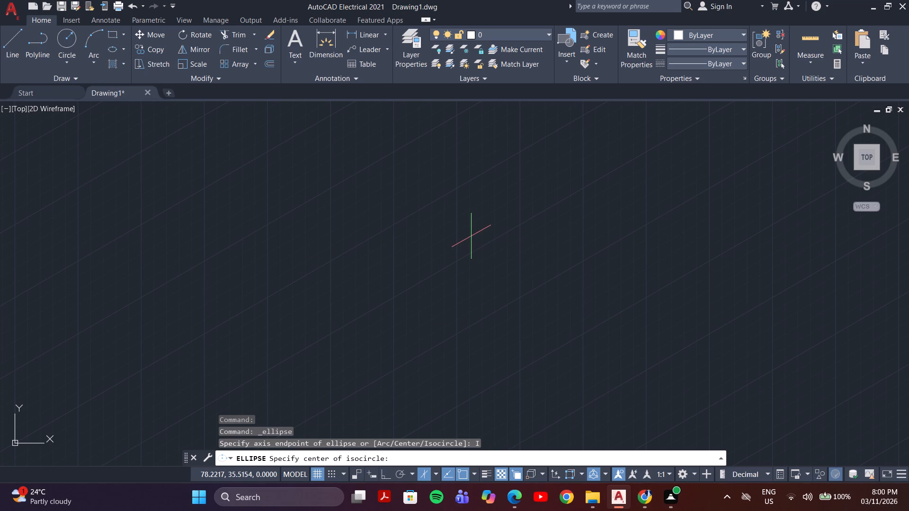
pyautogui.click(475, 258)
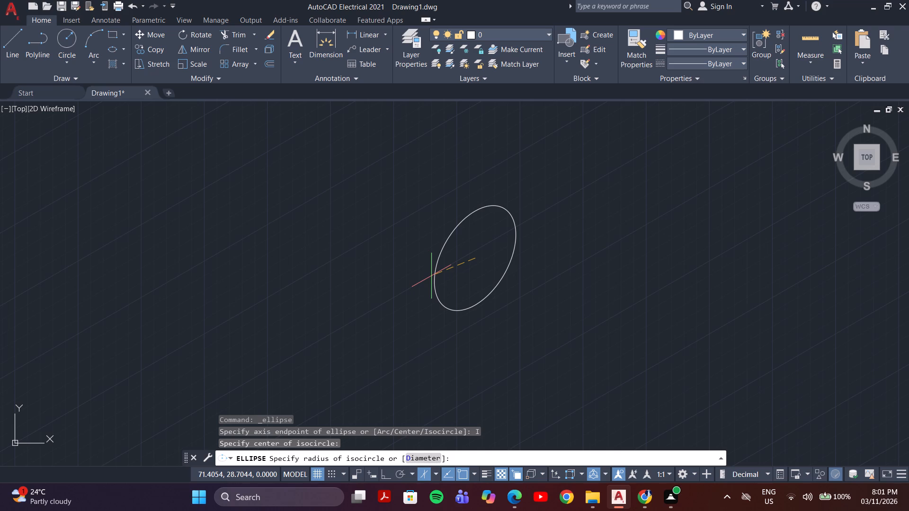
pyautogui.press('d')
pyautogui.press('Return')
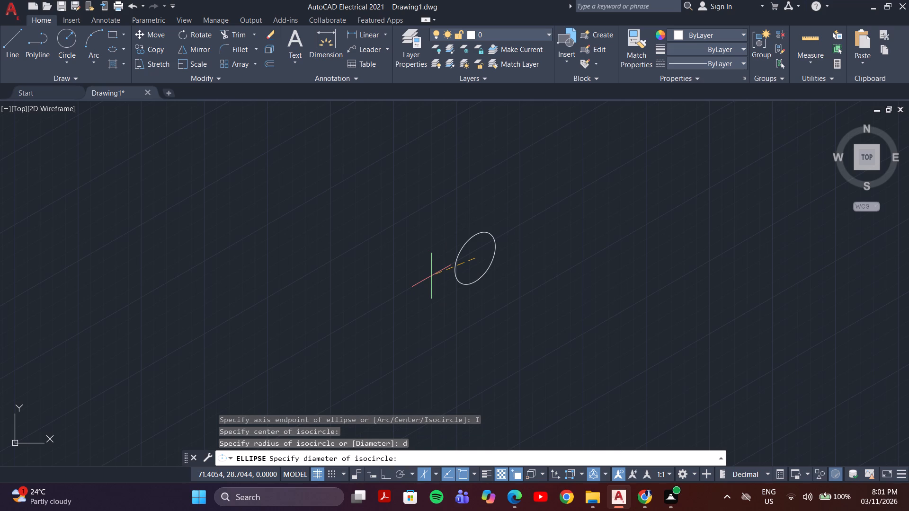
pyautogui.write('30')
pyautogui.press('Return')
pyautogui.press('Escape')
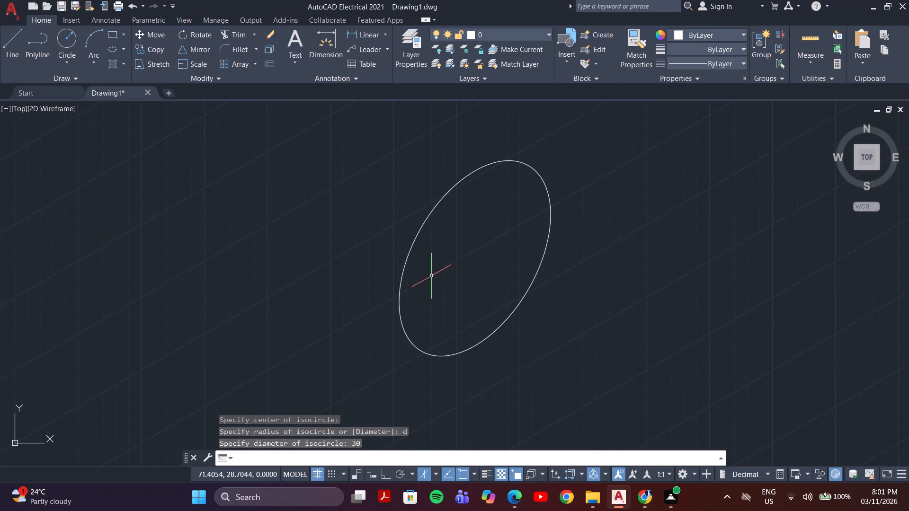
# Copy the 30 mm isocircle from its center 60 mm up along the 150° axis, with ortho on and the left isoplane active.
pyautogui.scroll(-2, 433, 278)
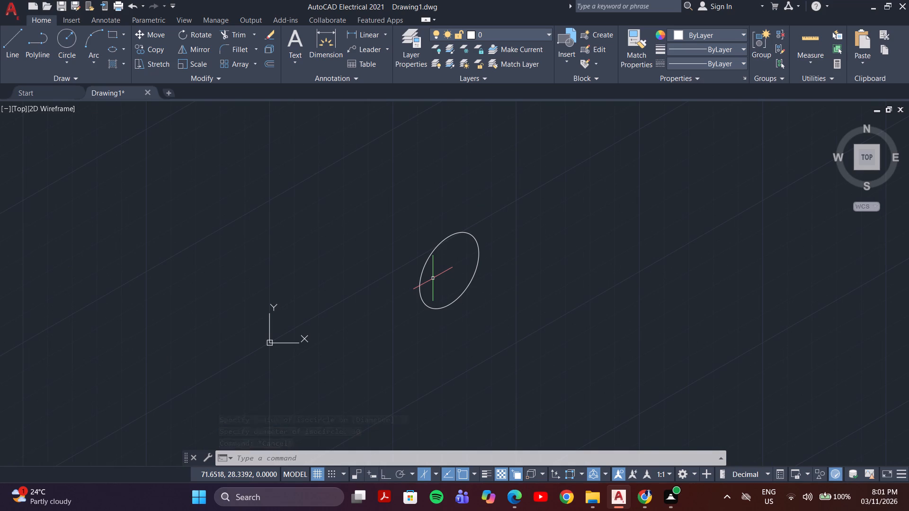
pyautogui.press('Escape')
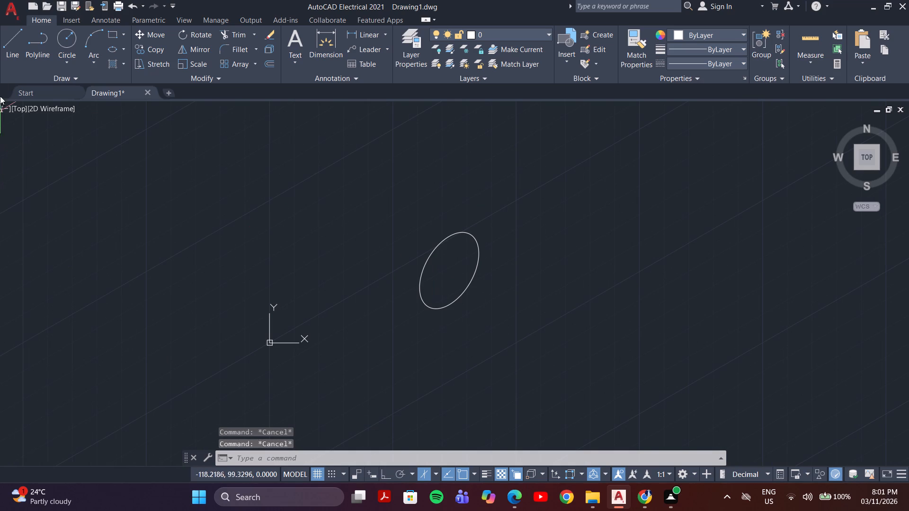
pyautogui.click(443, 248)
pyautogui.click(412, 270)
pyautogui.press('c')
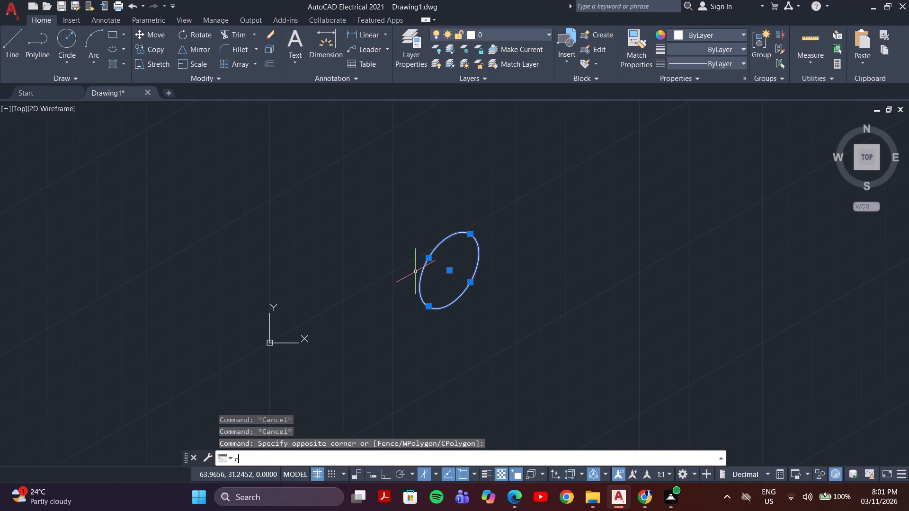
pyautogui.press('o')
pyautogui.press('Return')
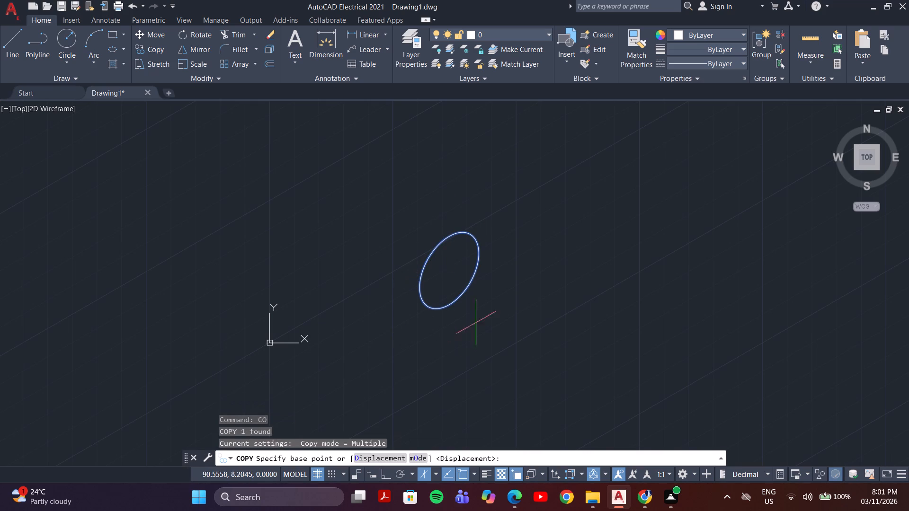
pyautogui.click(451, 272)
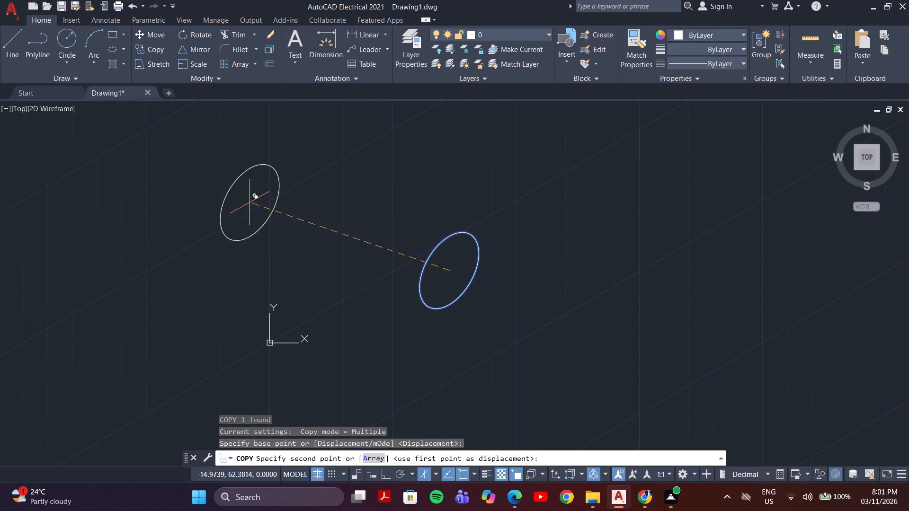
pyautogui.press('F8')
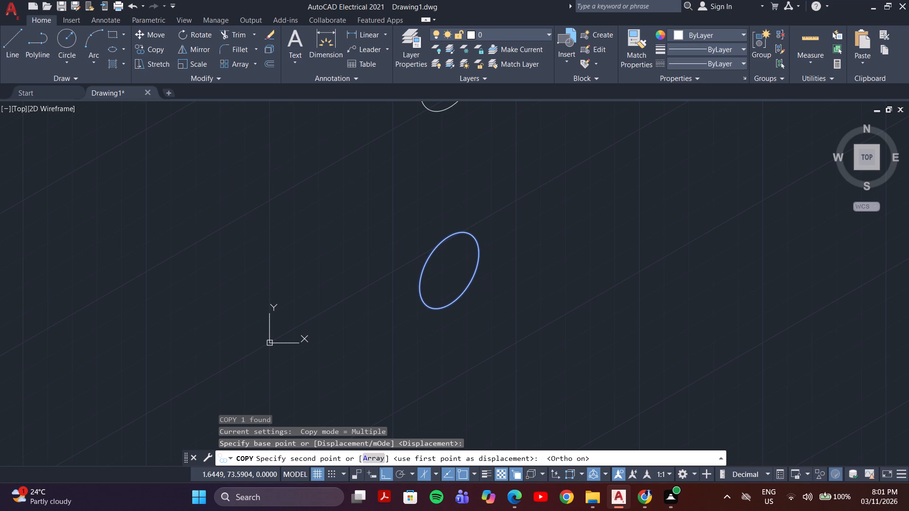
pyautogui.press('F5')
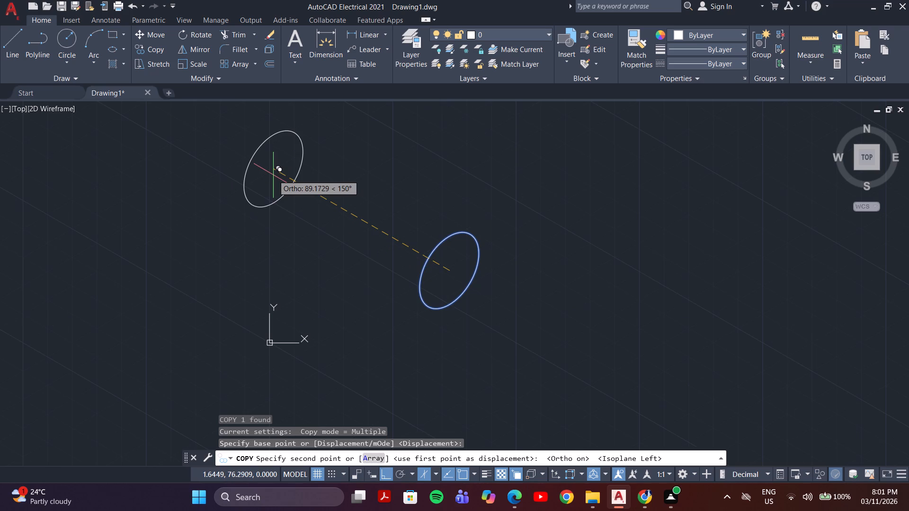
pyautogui.press('6')
pyautogui.press('0')
pyautogui.press('Return')
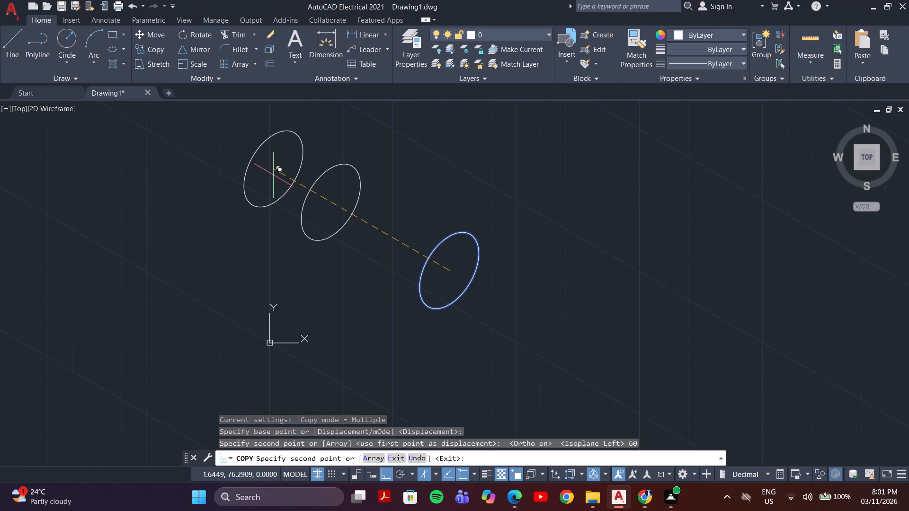
pyautogui.press('Escape')
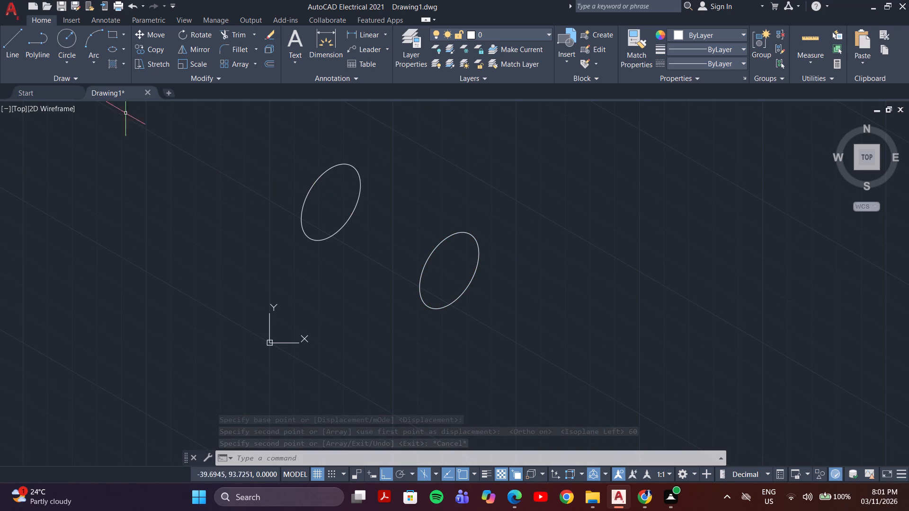
# Copy the original isocircle again from its center, 10 mm along the 150° axis of the left isoplane.
pyautogui.click(419, 281)
pyautogui.write('co')
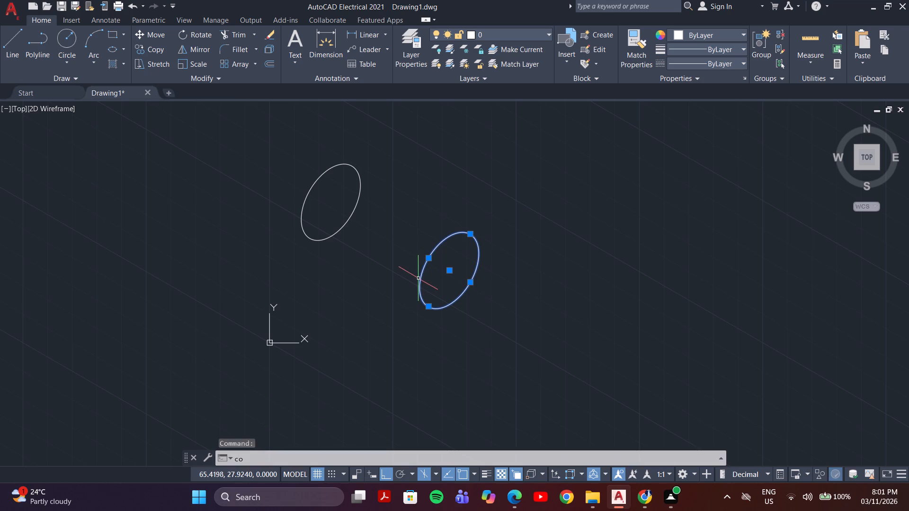
pyautogui.press('Return')
pyautogui.press('F5')
pyautogui.press('F5')
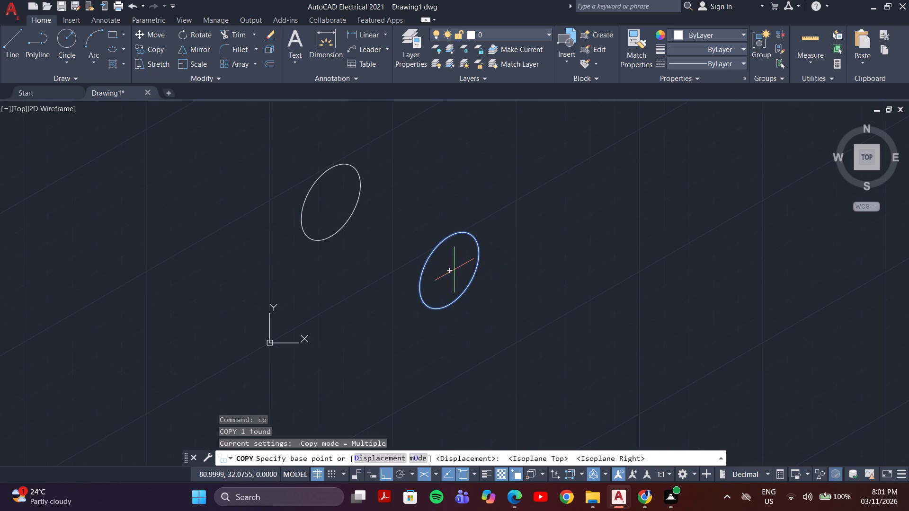
pyautogui.click(449, 270)
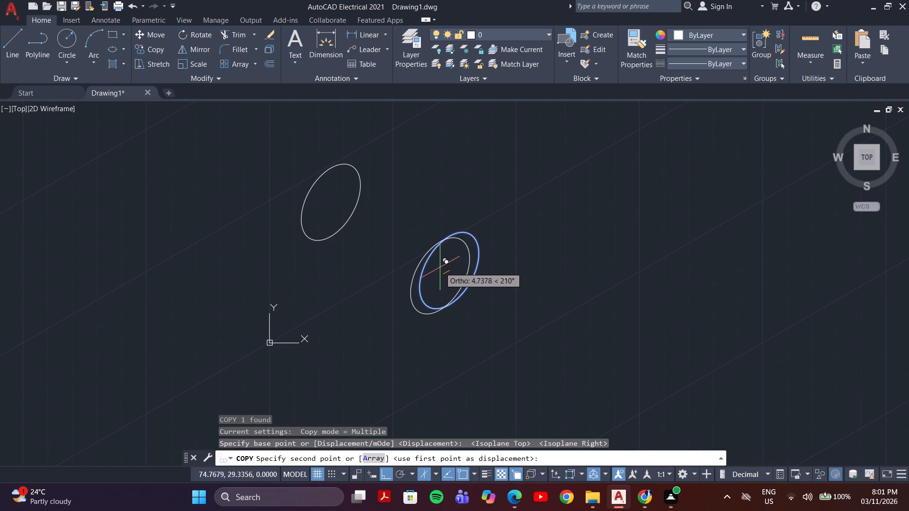
pyautogui.press('F5')
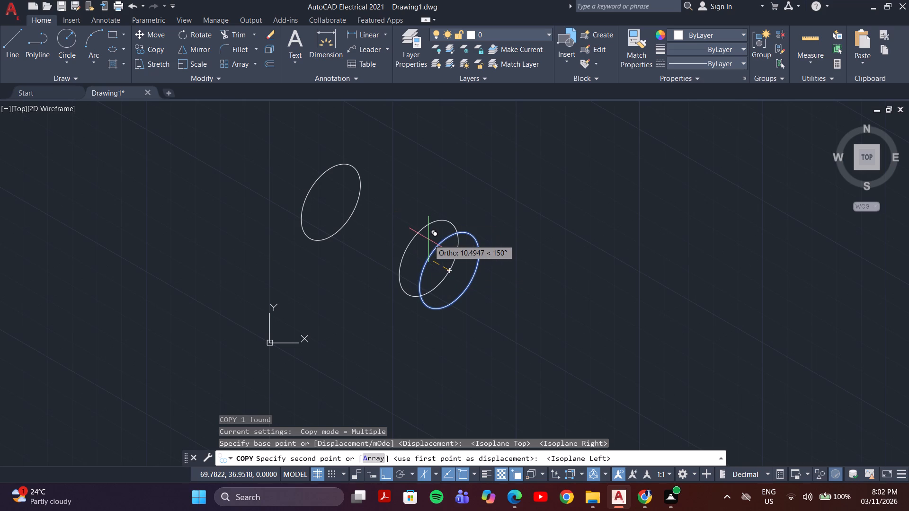
pyautogui.write('10')
pyautogui.press('Return')
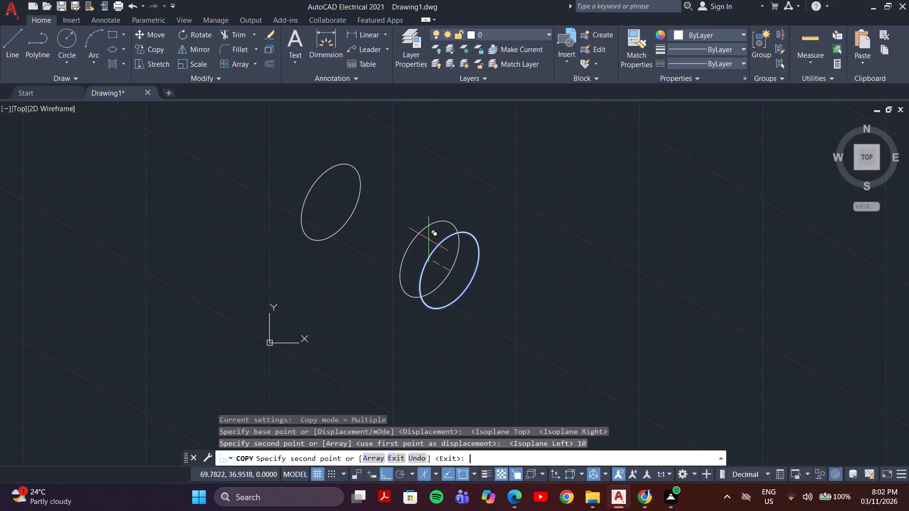
pyautogui.press('Escape')
# Draw a 40 mm diameter isocircle on the right isoplane, centered on the isocircle copy offset 10 mm.
pyautogui.scroll(4, 389, 258)
pyautogui.scroll(-4, 393, 264)
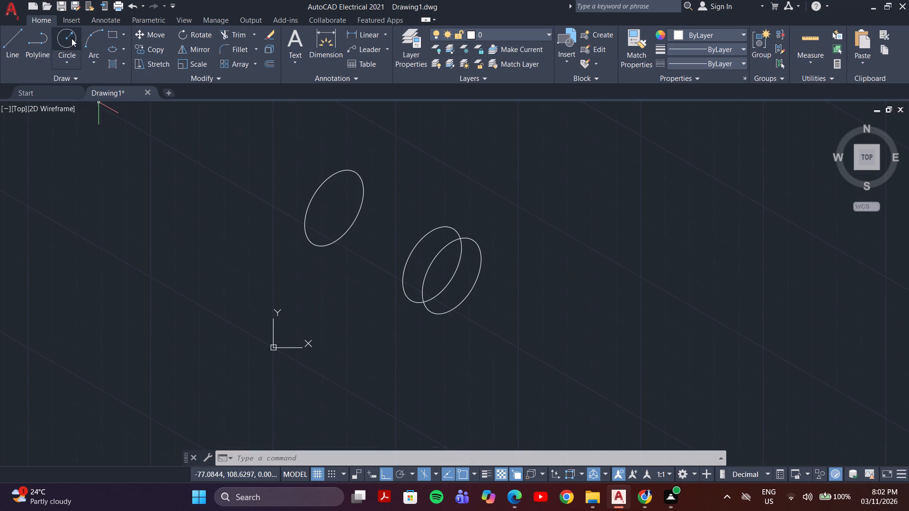
pyautogui.press('F5')
pyautogui.press('F5')
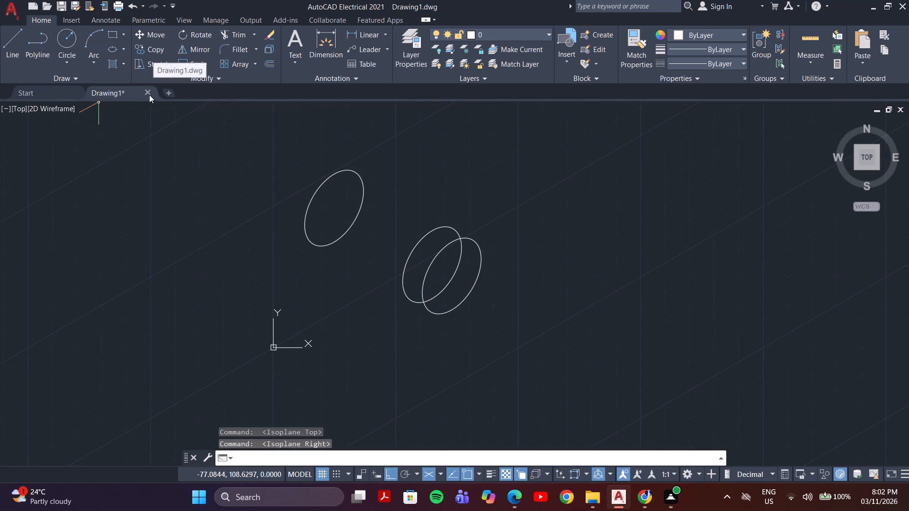
pyautogui.click(116, 51)
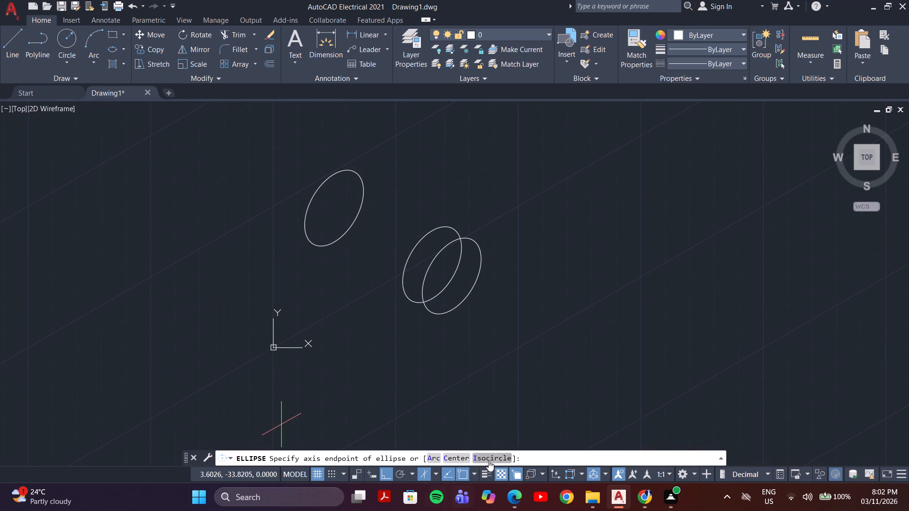
pyautogui.click(500, 453)
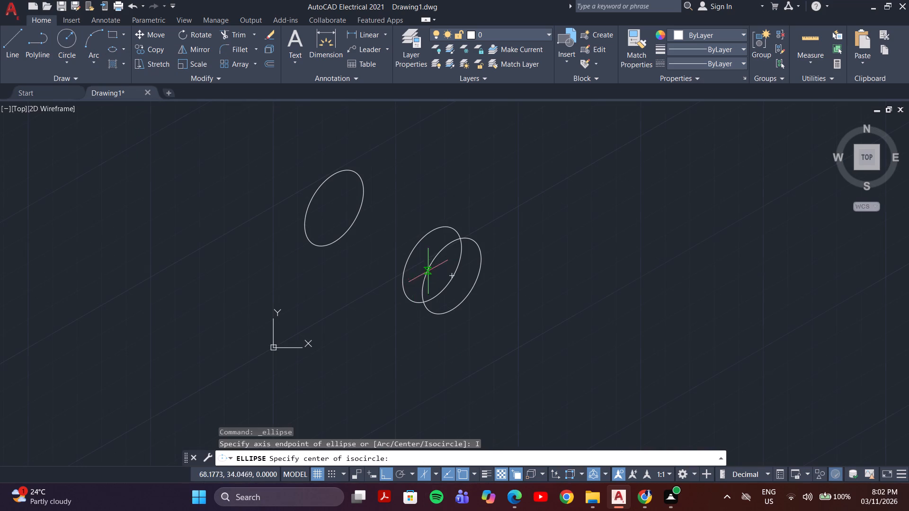
pyautogui.scroll(4, 425, 270)
pyautogui.scroll(-4, 425, 270)
pyautogui.scroll(2, 432, 264)
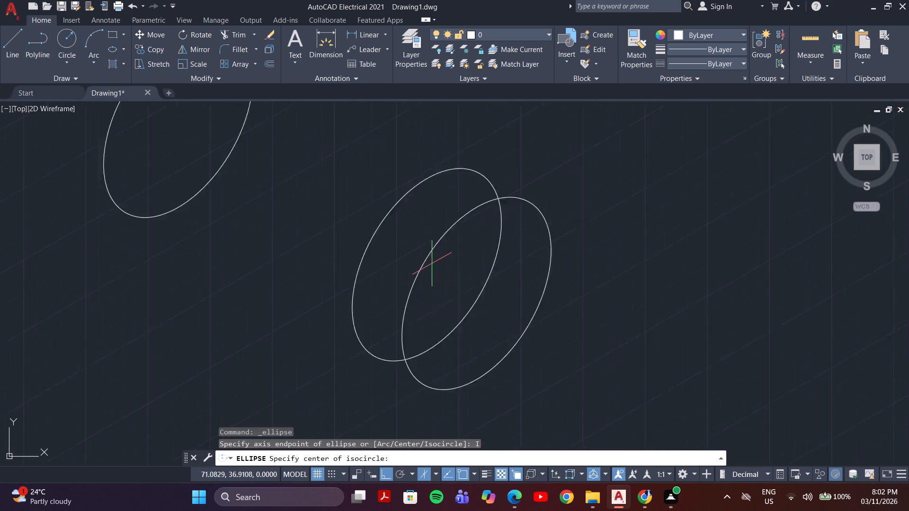
pyautogui.scroll(2, 432, 264)
pyautogui.scroll(-2, 413, 303)
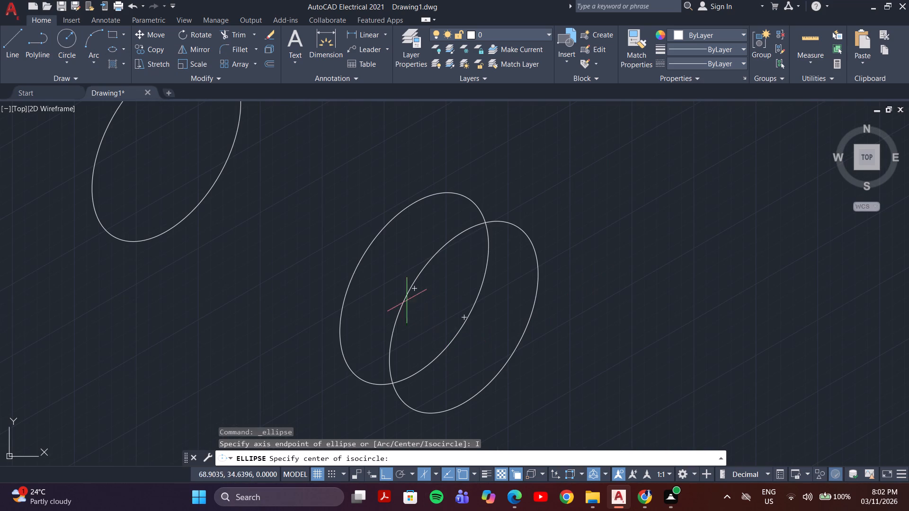
pyautogui.click(415, 288)
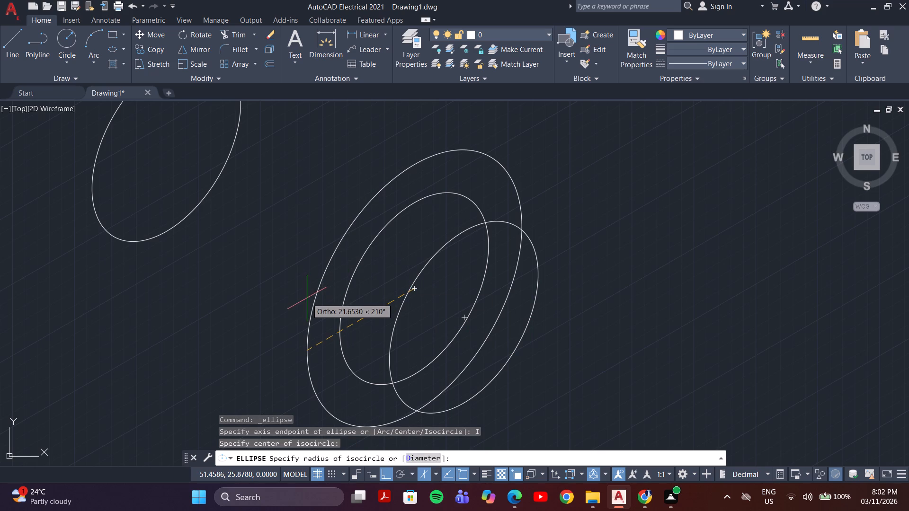
pyautogui.press('d')
pyautogui.press('Return')
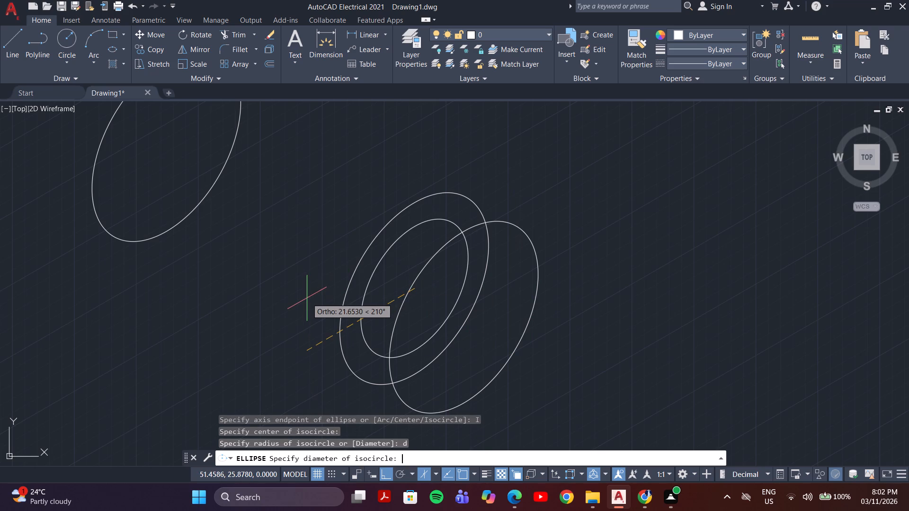
pyautogui.write('40')
pyautogui.press('Return')
pyautogui.press('Escape')
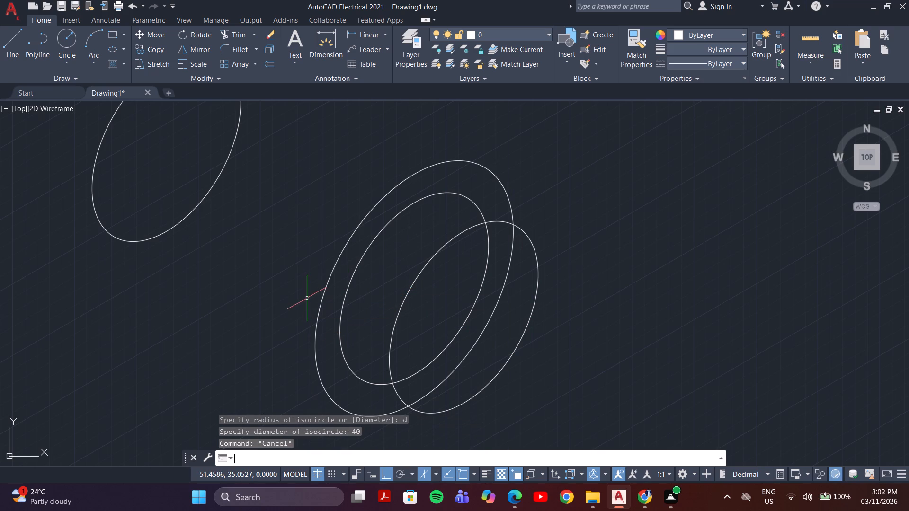
# Trim away the part of the 10 mm offset isocircle copy that lies inside the original front isocircle.
pyautogui.scroll(-1, 320, 246)
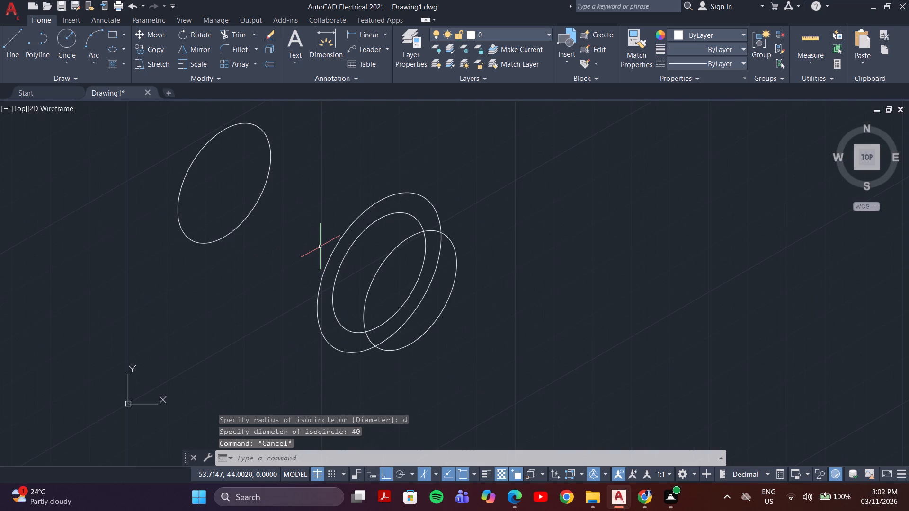
pyautogui.scroll(-1, 320, 247)
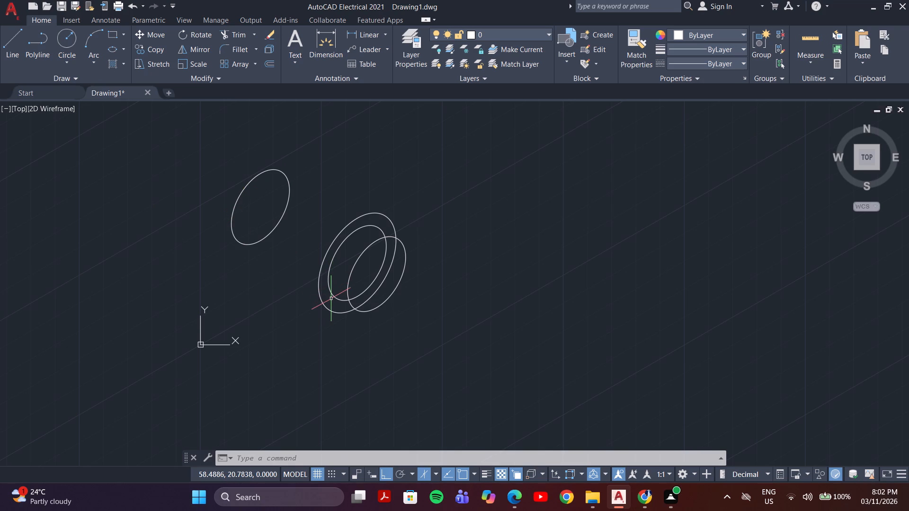
pyautogui.write('tr')
pyautogui.press('Return')
pyautogui.scroll(2, 385, 252)
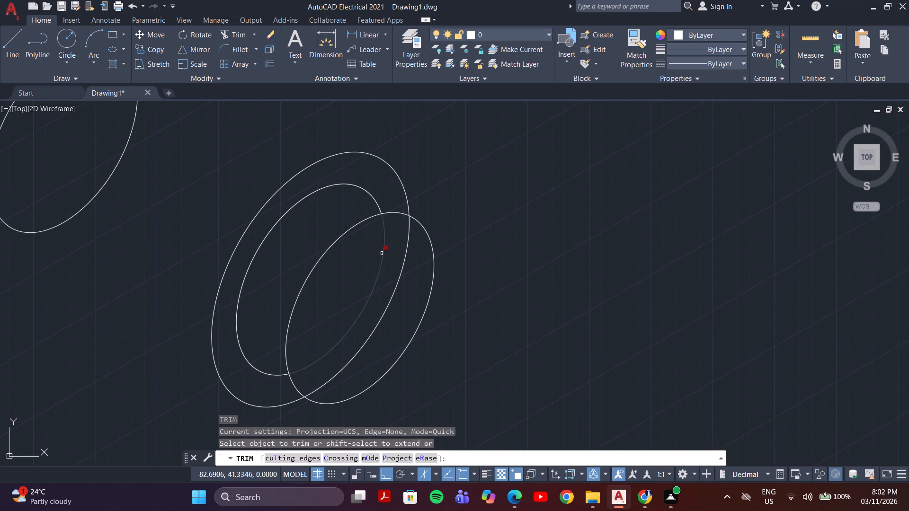
pyautogui.click(382, 253)
pyautogui.press('Escape')
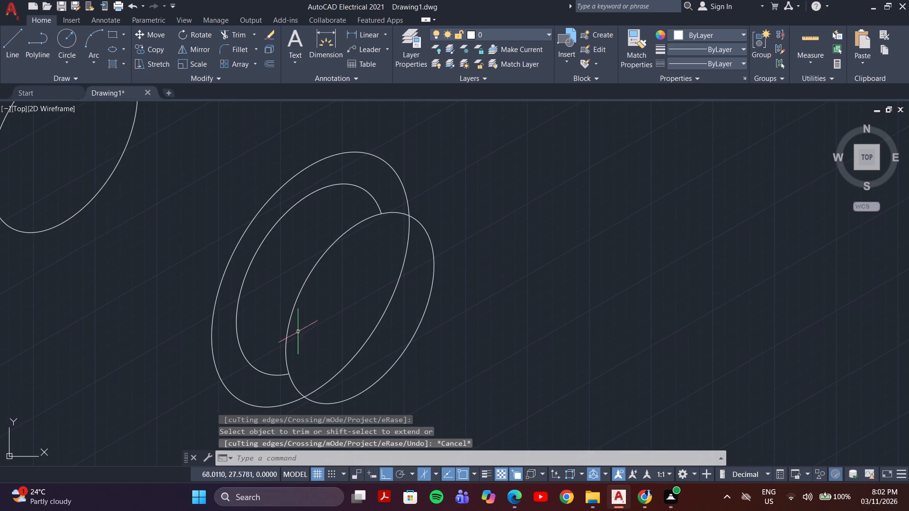
# Draw two left-isoplane lines joining the upper and lower edges of the trimmed isocircle to the original front isocircle.
pyautogui.press('l')
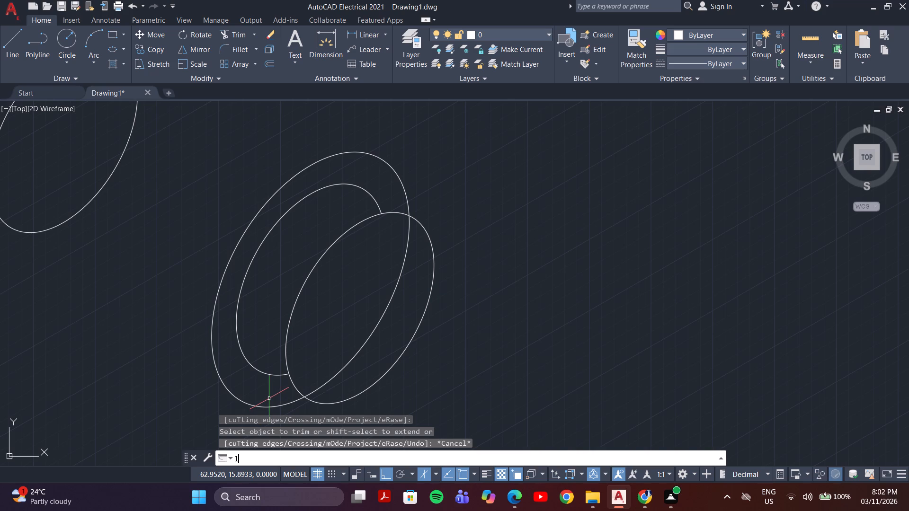
pyautogui.press('Return')
pyautogui.press('F5')
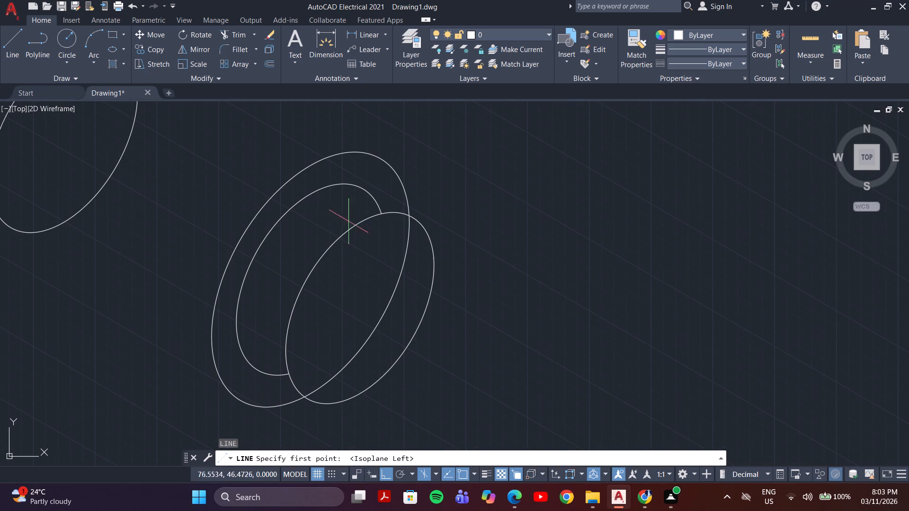
pyautogui.click(363, 190)
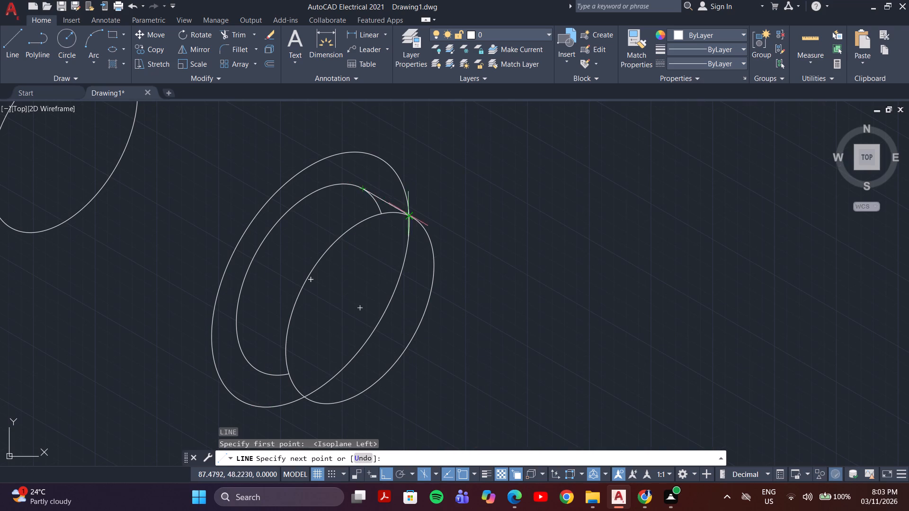
pyautogui.click(407, 216)
pyautogui.press('space')
pyautogui.press('space')
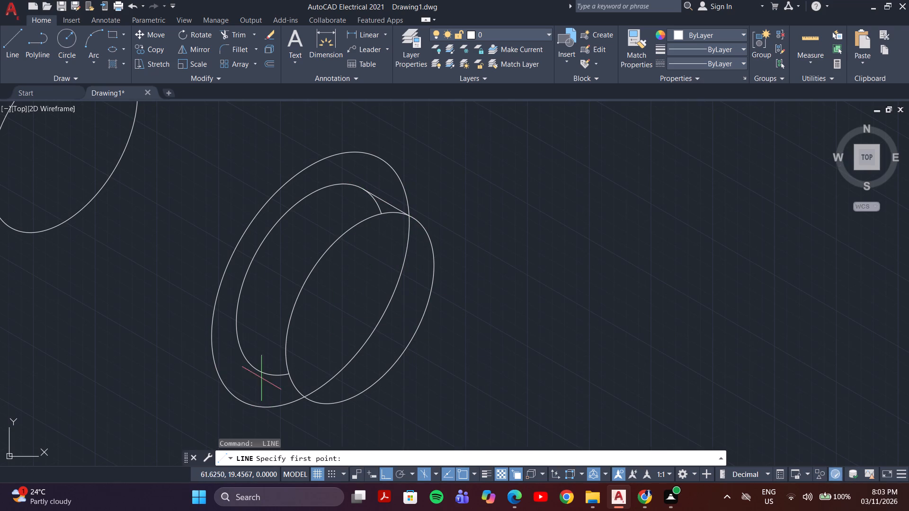
pyautogui.click(258, 370)
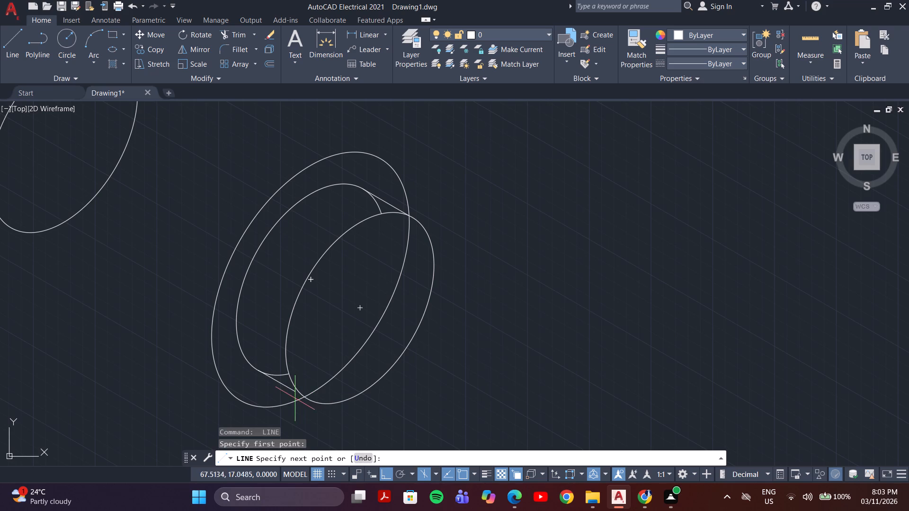
pyautogui.click(305, 396)
pyautogui.press('Escape')
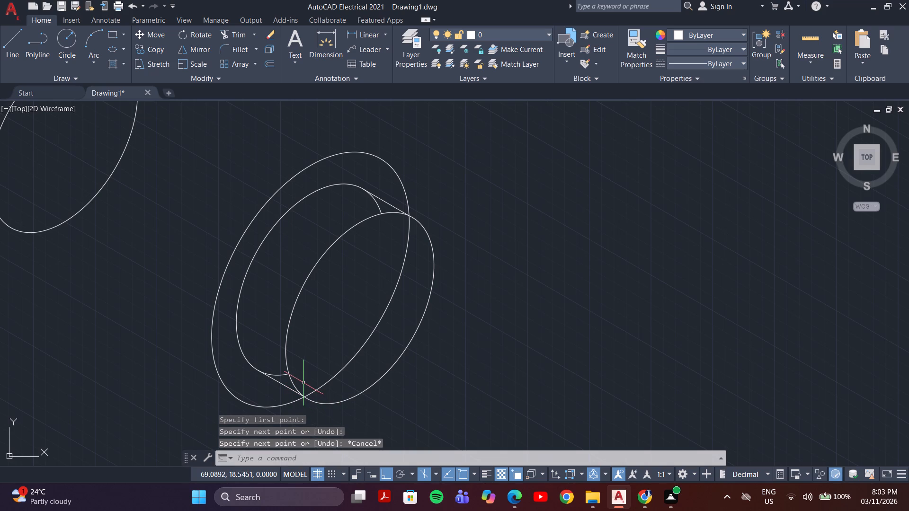
# Trim away the leftover upper and lower arc ends of the 10 mm offset isocircle beyond the two connecting lines.
pyautogui.write('tr')
pyautogui.press('Return')
pyautogui.scroll(2, 312, 228)
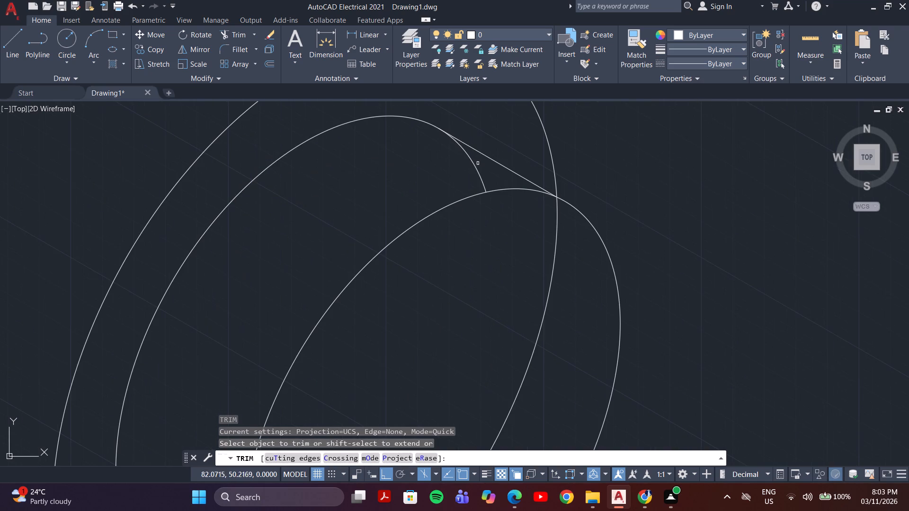
pyautogui.click(481, 174)
pyautogui.click(436, 185)
pyautogui.scroll(-5, 429, 185)
pyautogui.scroll(3, 407, 233)
pyautogui.scroll(1, 375, 303)
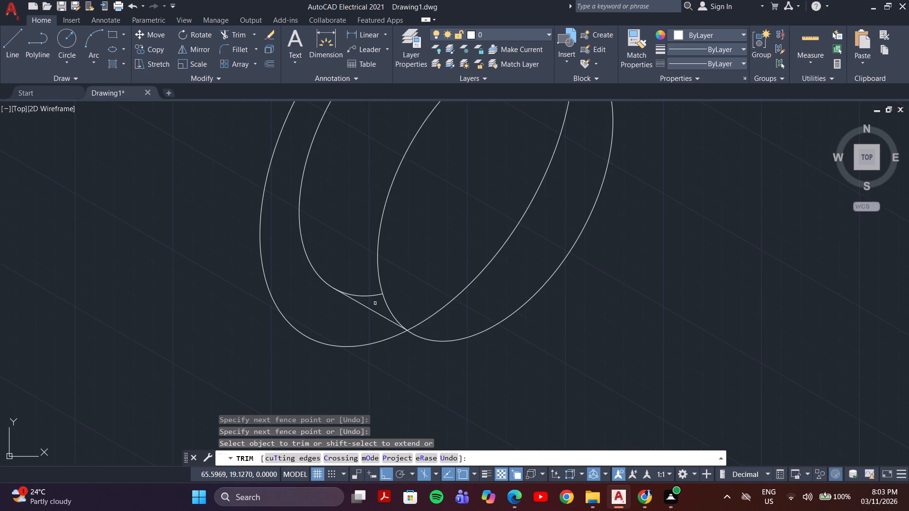
pyautogui.scroll(2, 375, 303)
pyautogui.moveTo(375, 304); pyautogui.dragTo(368, 295)
pyautogui.click(334, 230)
pyautogui.scroll(-5, 334, 230)
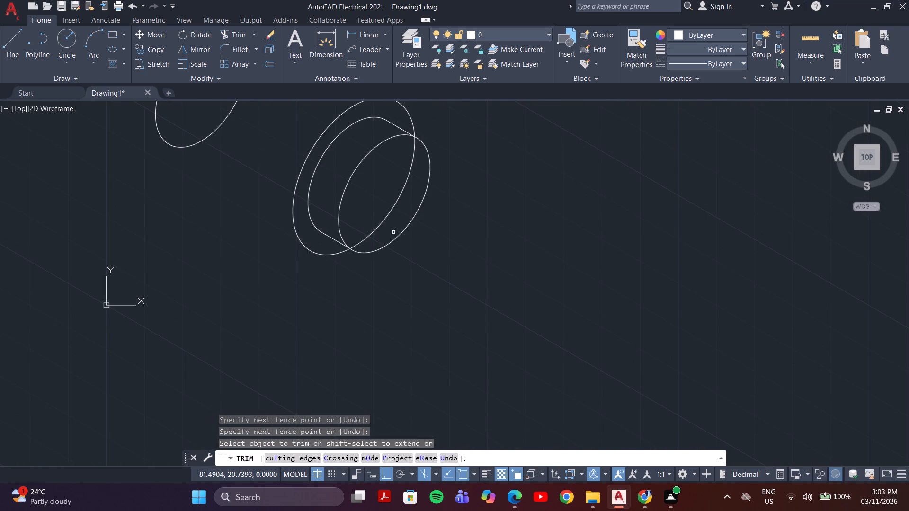
# Trim away the part of the 40 mm isocircle that lies inside the front isocircle.
pyautogui.click(382, 216)
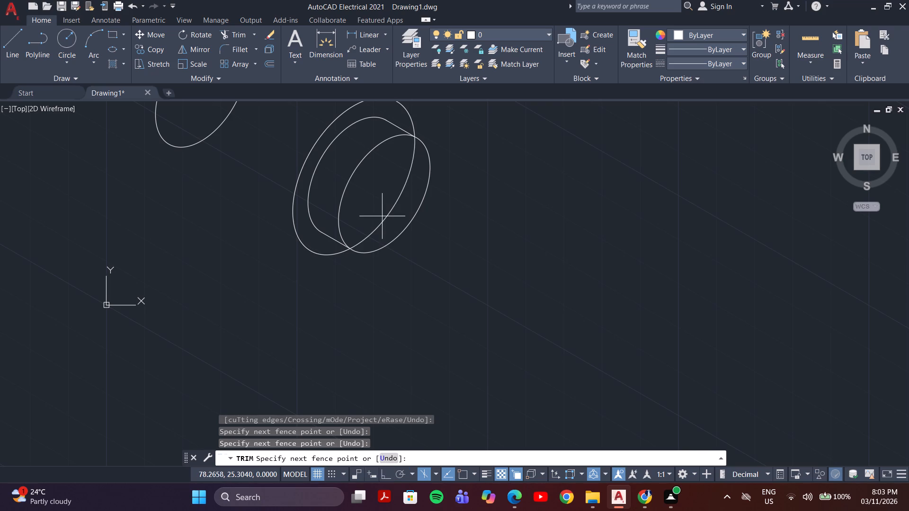
pyautogui.click(392, 220)
pyautogui.scroll(-2, 392, 221)
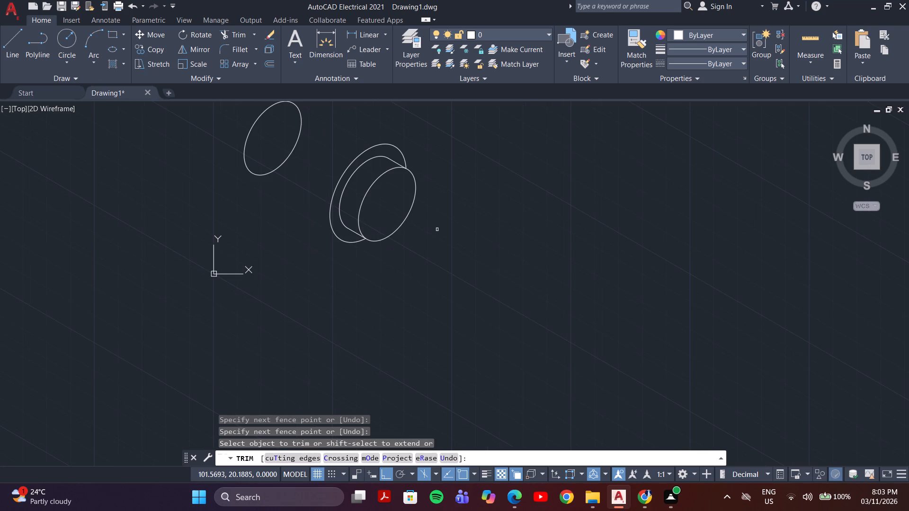
pyautogui.press('Escape')
# Copy the trimmed 40 mm isocircle from its center, 20 mm along the 150° axis of the left isoplane.
pyautogui.scroll(-1, 417, 233)
pyautogui.moveTo(437, 226); pyautogui.dragTo(490, 256, button='middle')
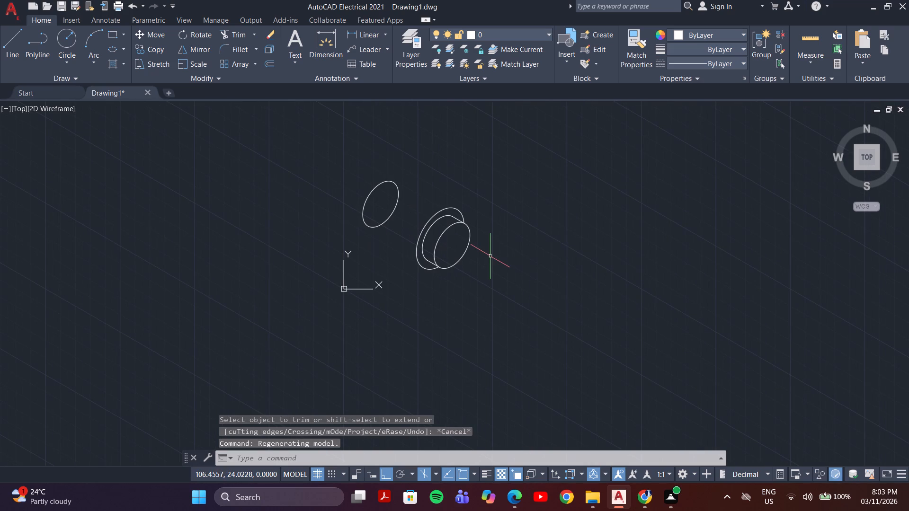
pyautogui.scroll(2, 490, 256)
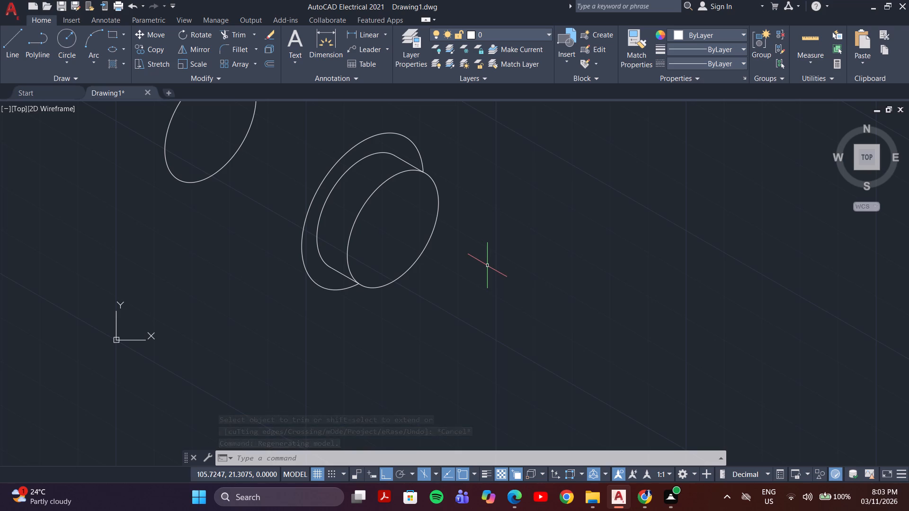
pyautogui.press('F5')
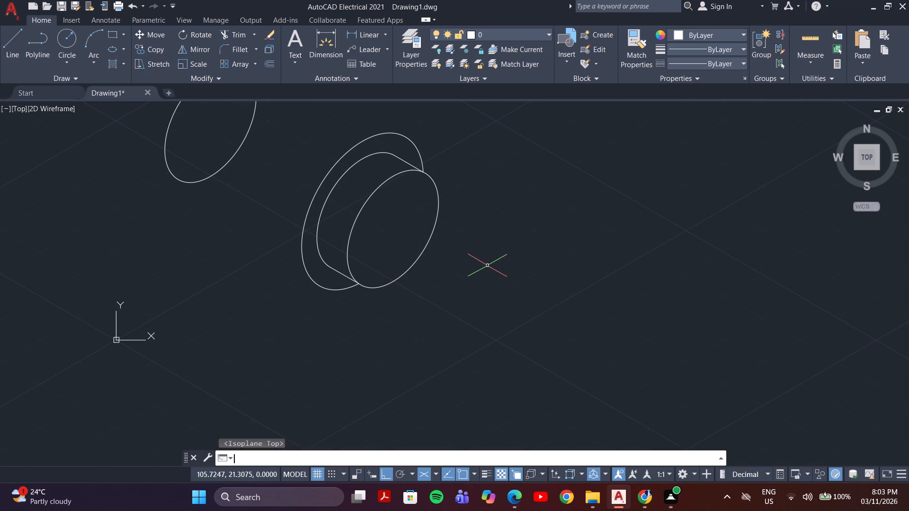
pyautogui.press('F5')
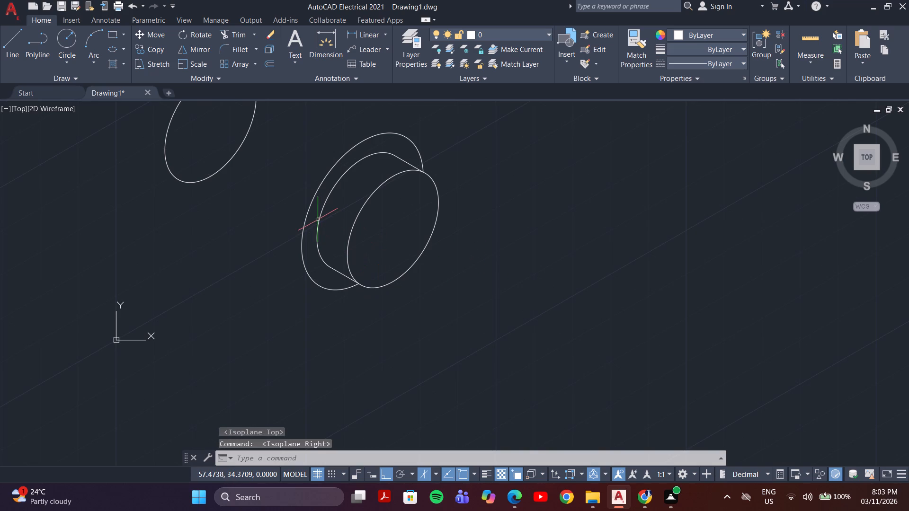
pyautogui.click(309, 204)
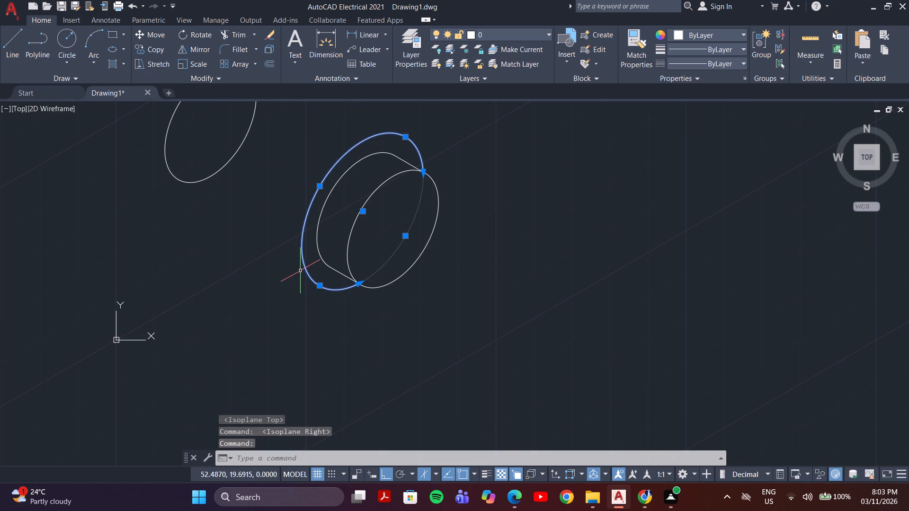
pyautogui.write('co')
pyautogui.press('Return')
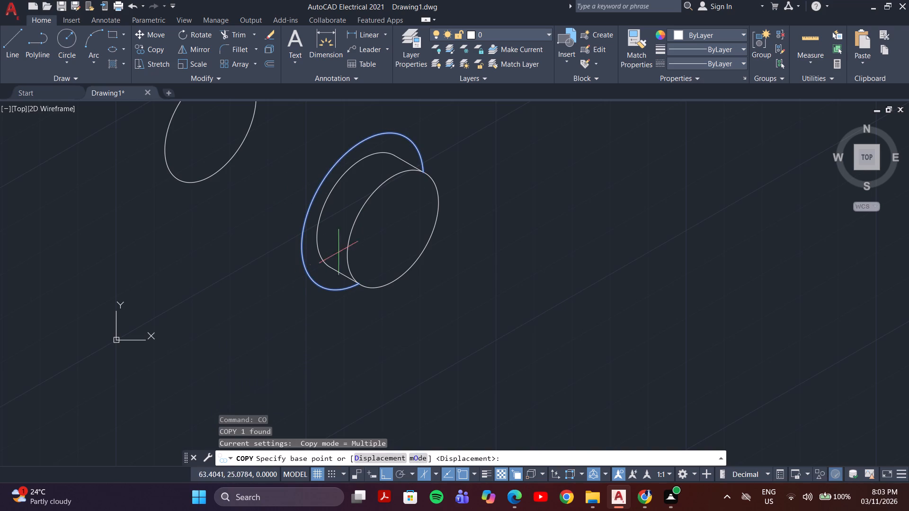
pyautogui.scroll(-1, 374, 240)
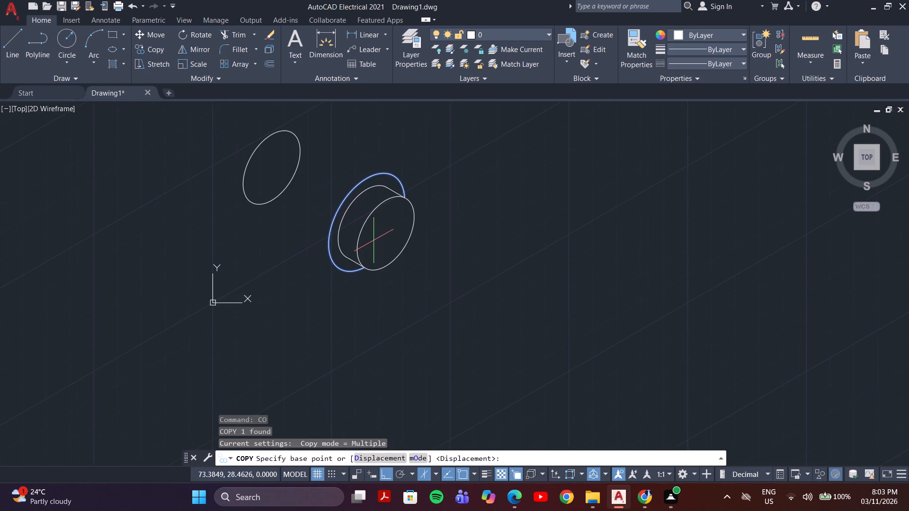
pyautogui.moveTo(548, 221); pyautogui.dragTo(531, 264, button='middle')
pyautogui.scroll(2, 465, 229)
pyautogui.scroll(-1, 465, 229)
pyautogui.moveTo(465, 231); pyautogui.dragTo(542, 223, button='middle')
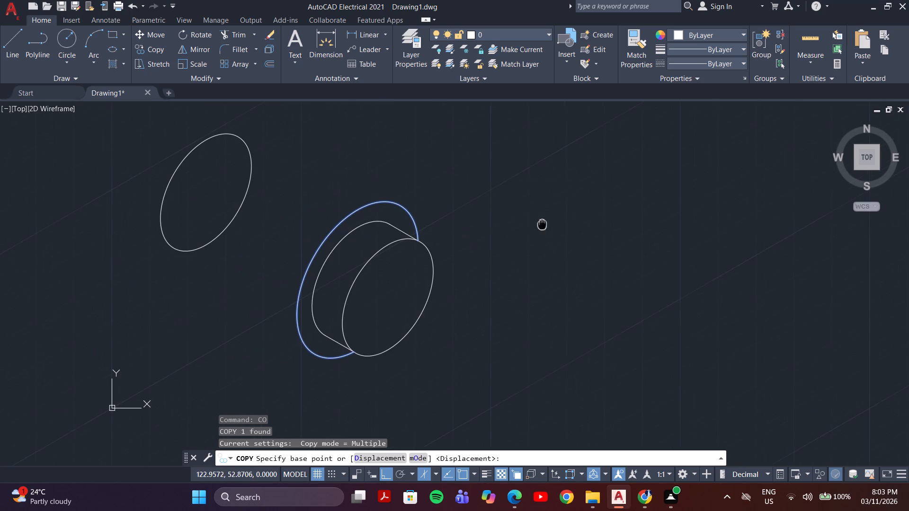
pyautogui.moveTo(542, 223); pyautogui.dragTo(542, 223, button='middle')
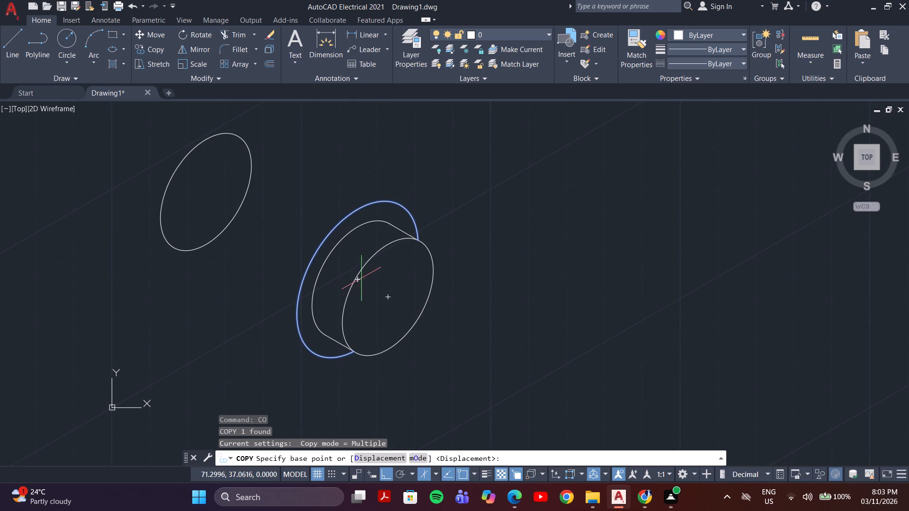
pyautogui.click(356, 281)
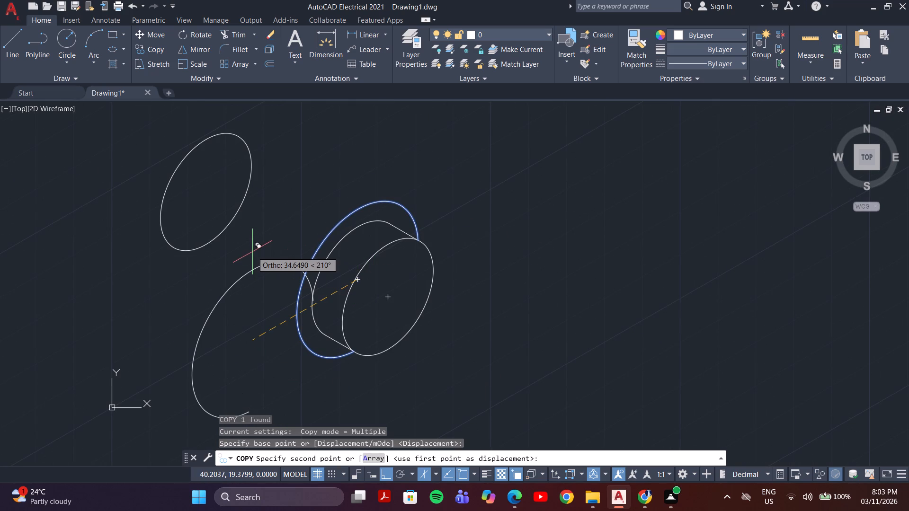
pyautogui.press('F5')
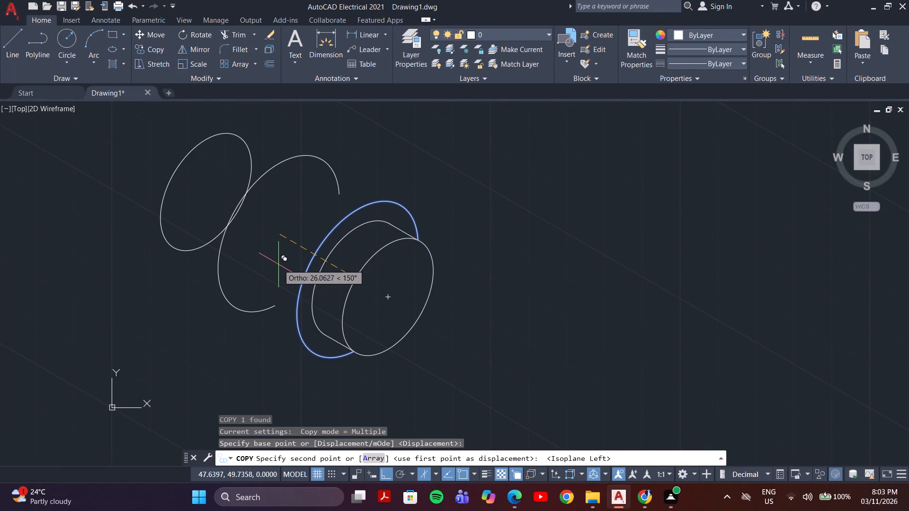
pyautogui.press('2')
pyautogui.press('0')
pyautogui.press('Return')
pyautogui.press('Escape')
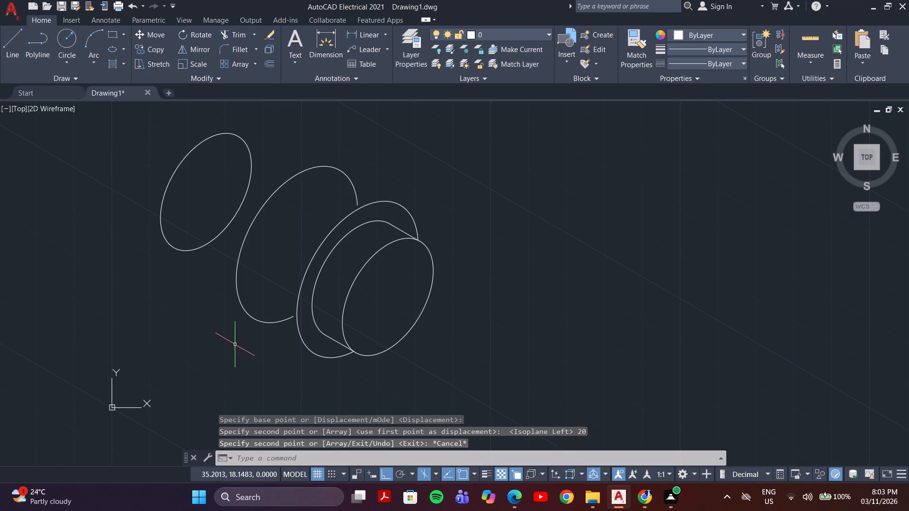
# Draw a left-isoplane line joining the upper edge of the 40 mm isocircle to the same edge of its 20 mm offset copy.
pyautogui.press('l')
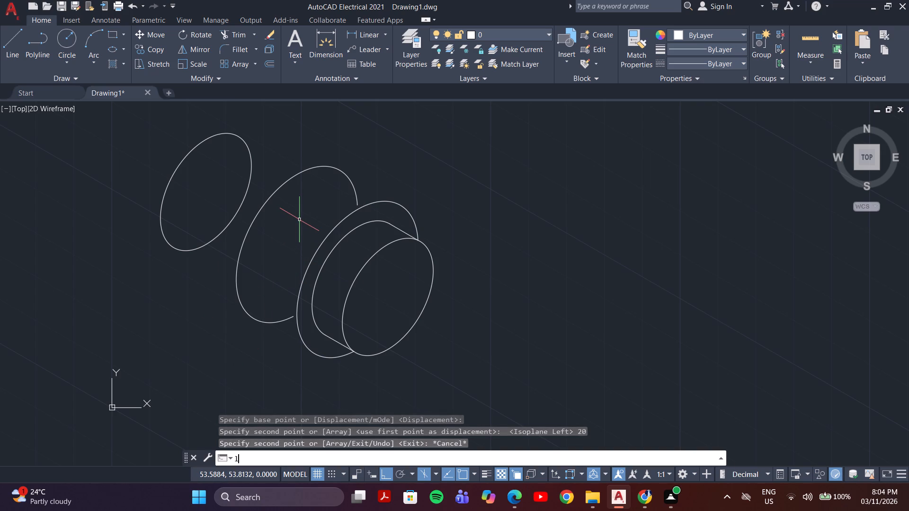
pyautogui.press('Return')
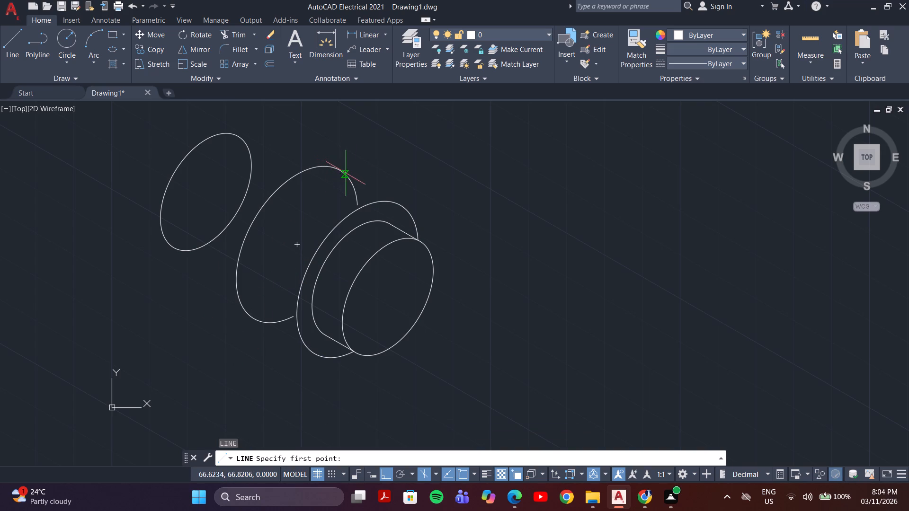
pyautogui.click(398, 205)
pyautogui.scroll(4, 338, 168)
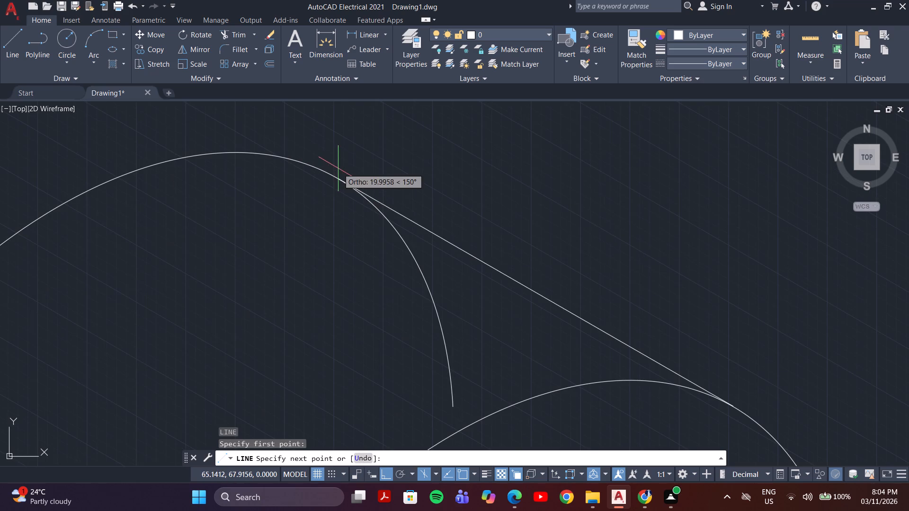
pyautogui.scroll(4, 348, 184)
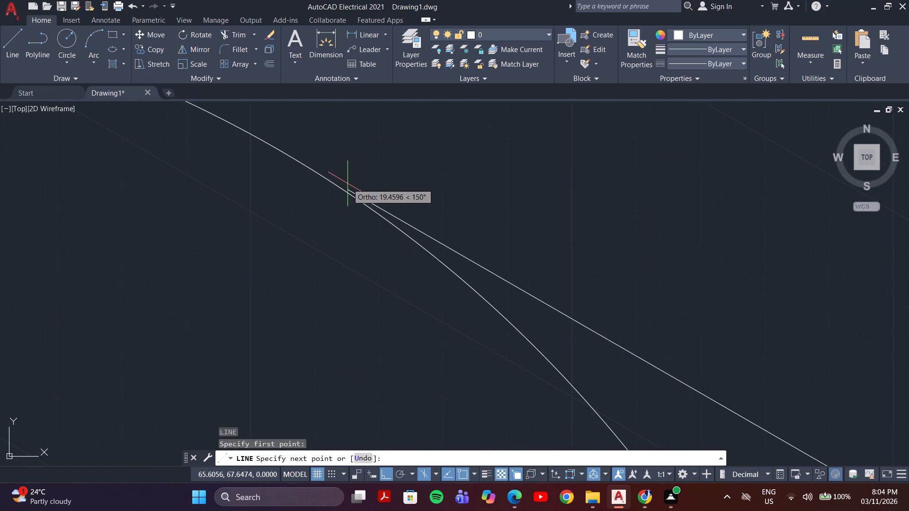
pyautogui.click(291, 154)
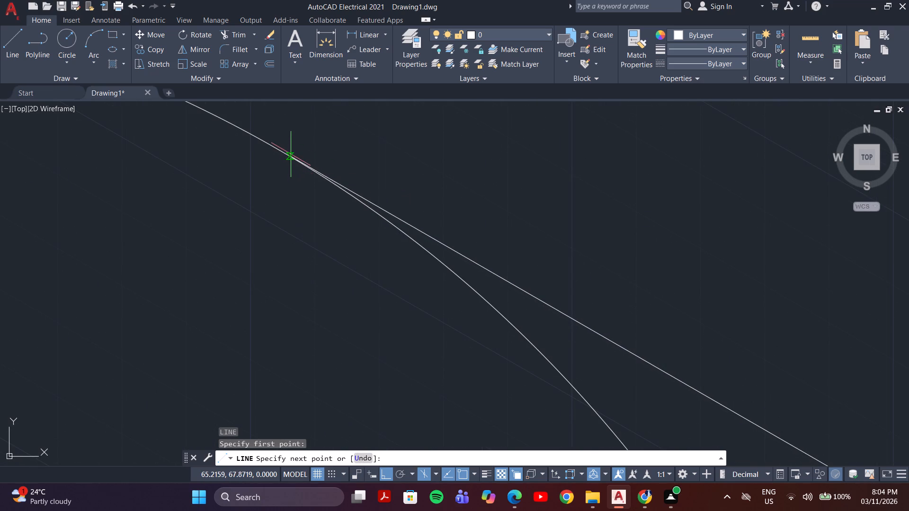
pyautogui.press('Escape')
# Trim away the upper arc end of the 20 mm offset copy that extends below the upper connecting line.
pyautogui.scroll(-6, 294, 235)
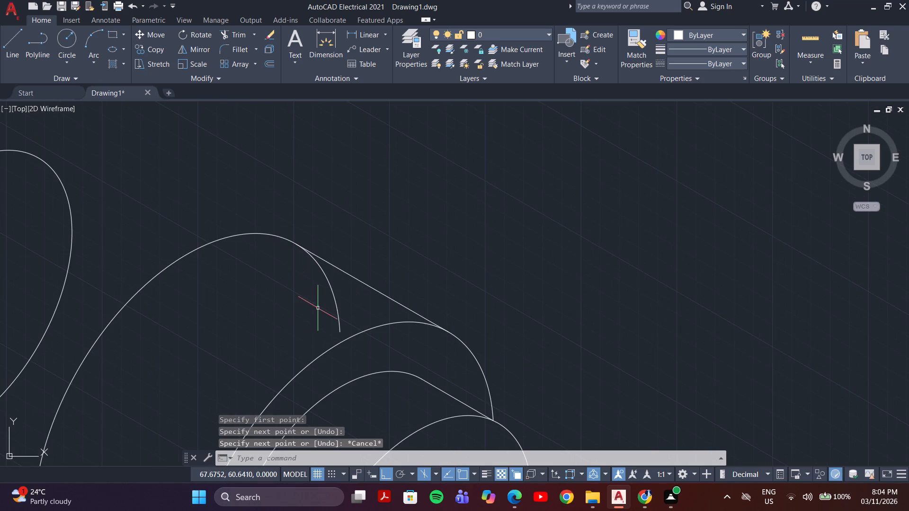
pyautogui.press('t')
pyautogui.press('r')
pyautogui.press('Return')
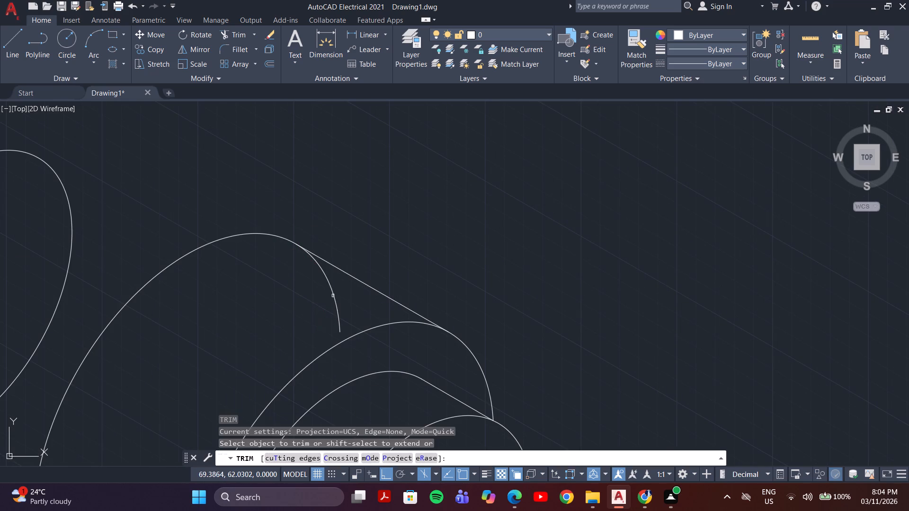
pyautogui.scroll(2, 344, 286)
pyautogui.click(344, 292)
pyautogui.click(290, 332)
pyautogui.scroll(-4, 290, 332)
pyautogui.moveTo(267, 338); pyautogui.dragTo(345, 258, button='middle')
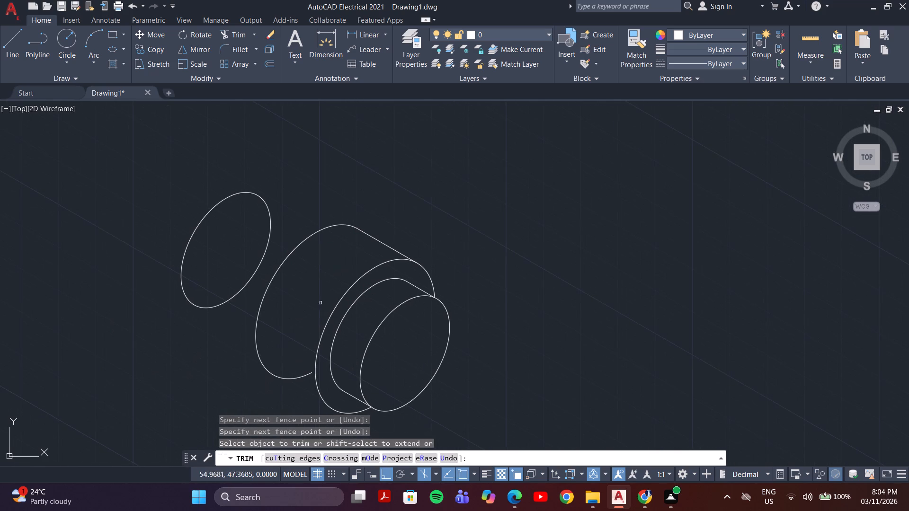
pyautogui.press('Escape')
# Draw a left-isoplane line joining the lower edge of the 40 mm isocircle to the lower edge of its 20 mm offset copy.
pyautogui.press('l')
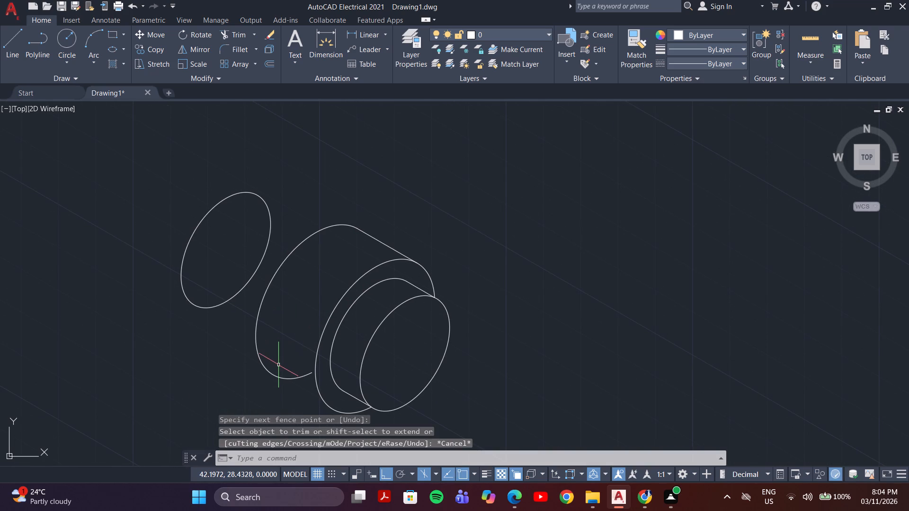
pyautogui.press('Return')
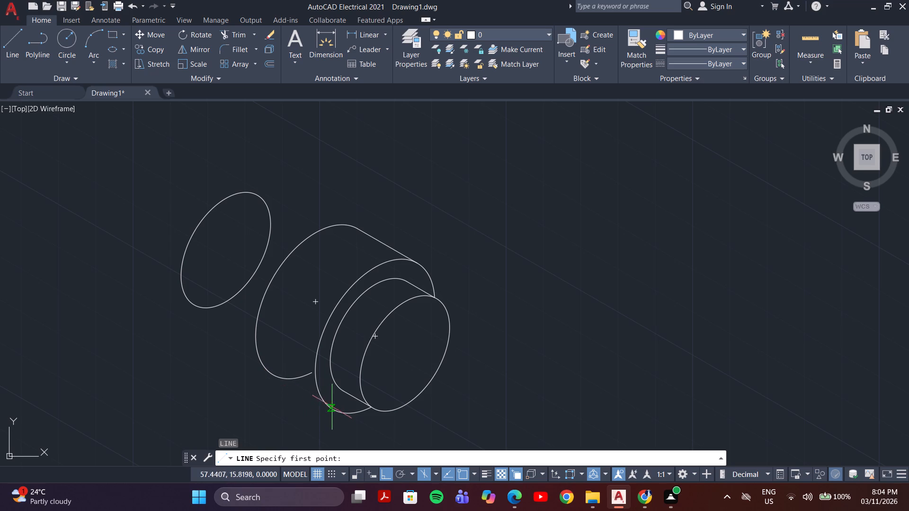
pyautogui.click(333, 410)
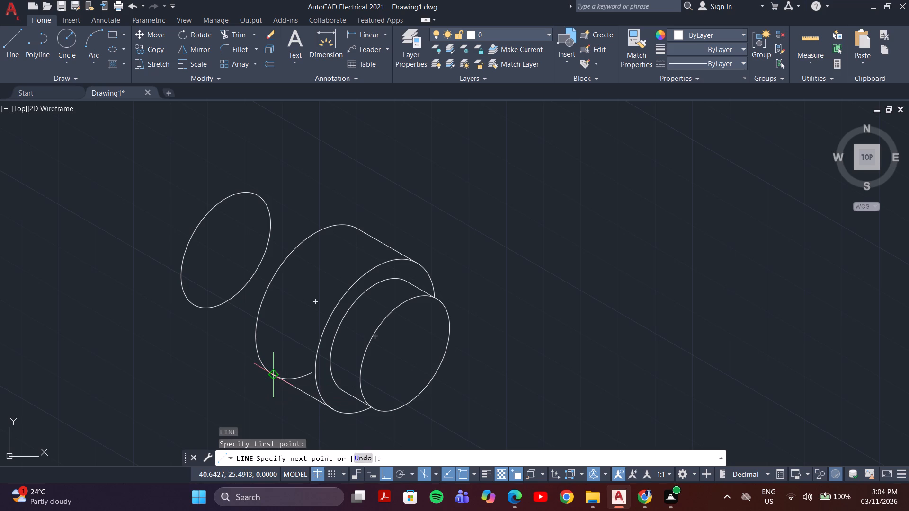
pyautogui.click(276, 376)
pyautogui.press('Escape')
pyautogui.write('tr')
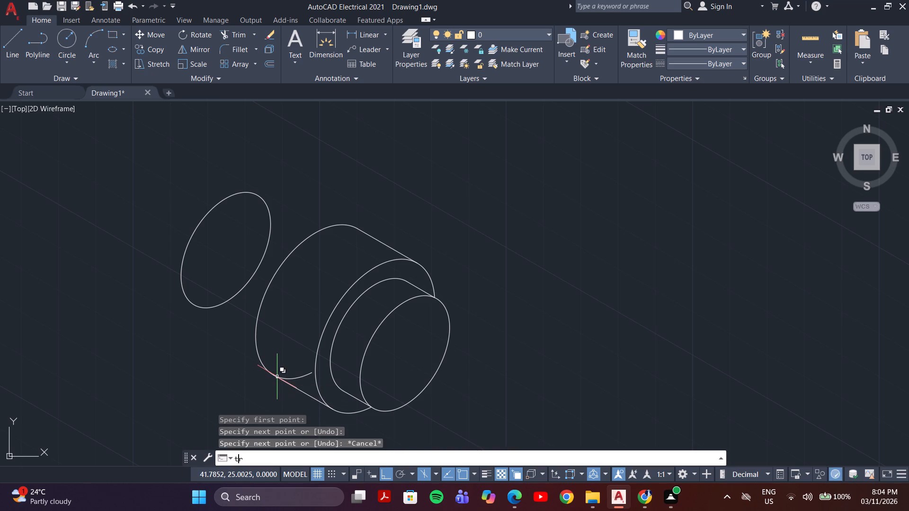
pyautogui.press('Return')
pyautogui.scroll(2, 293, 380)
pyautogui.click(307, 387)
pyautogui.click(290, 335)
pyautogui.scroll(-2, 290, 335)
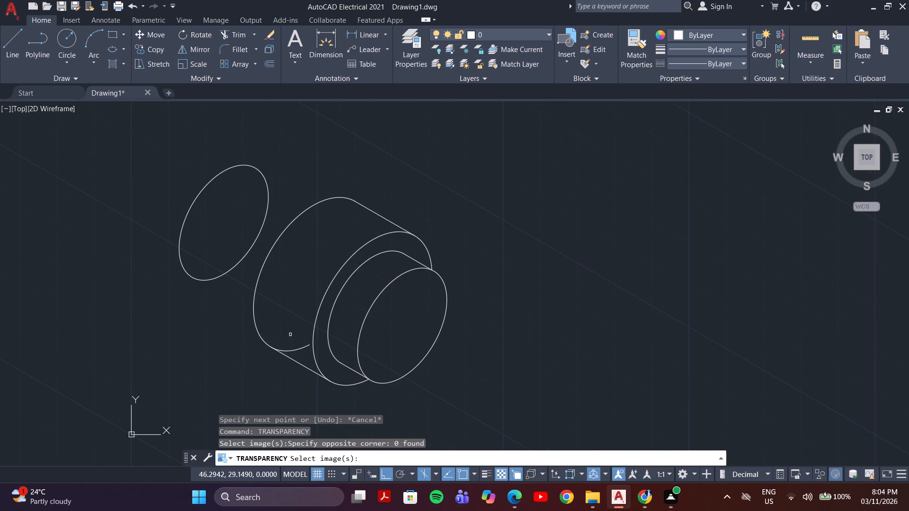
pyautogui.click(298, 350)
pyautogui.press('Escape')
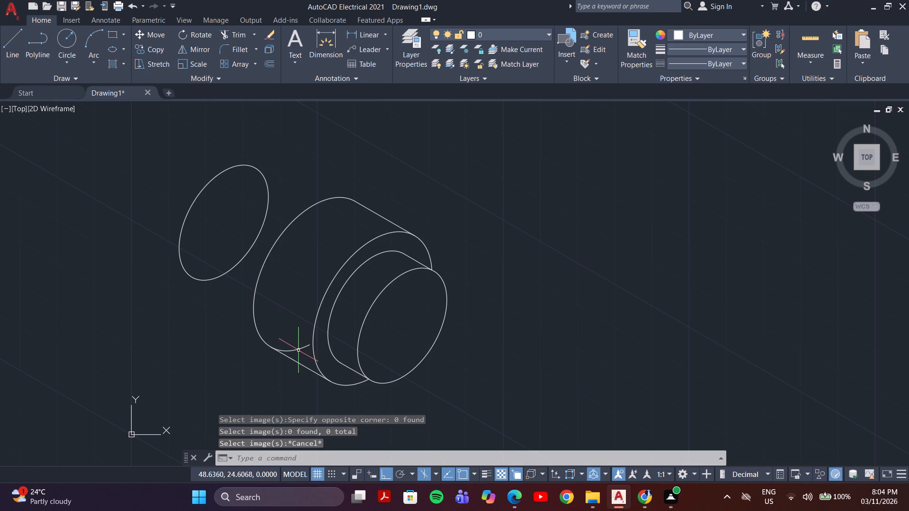
# Trim away the lower arc end of the 20 mm offset copy that extends past the lower connecting line.
pyautogui.write('tr')
pyautogui.press('Return')
pyautogui.click(298, 350)
pyautogui.scroll(-2, 296, 346)
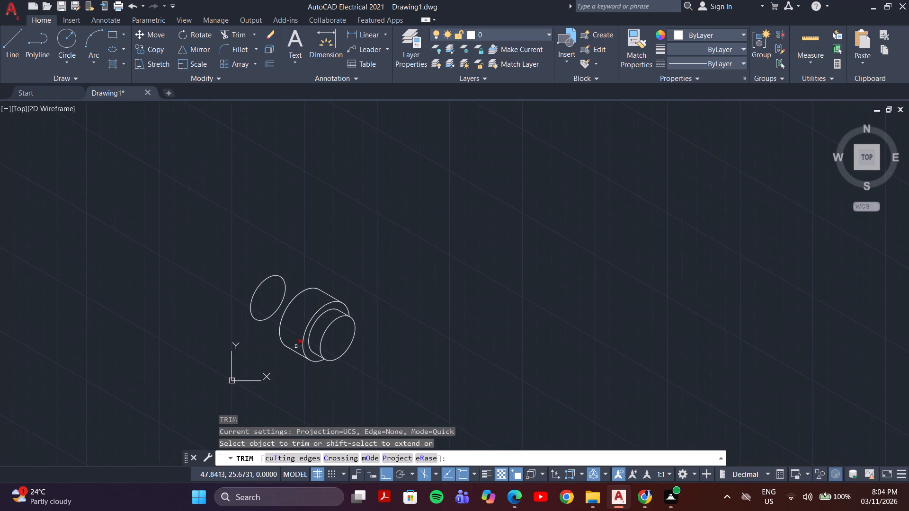
pyautogui.scroll(2, 294, 344)
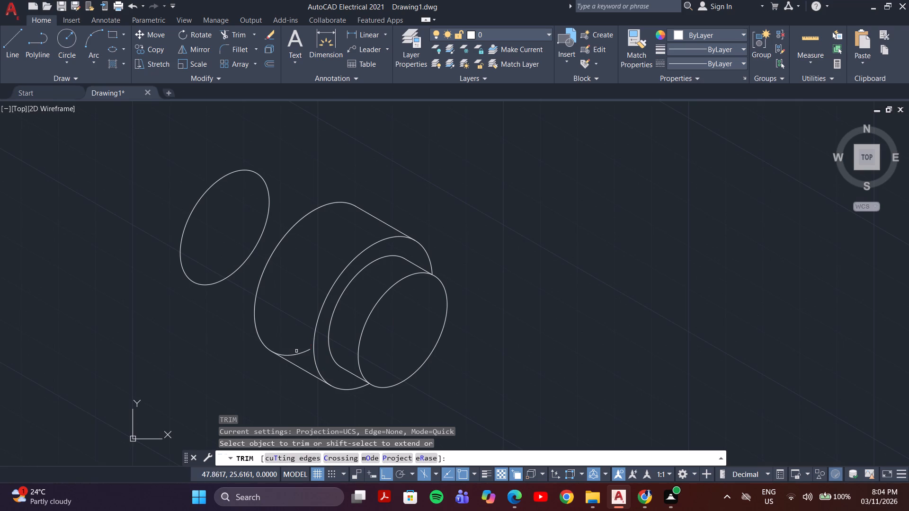
pyautogui.click(297, 353)
pyautogui.scroll(-1, 302, 365)
pyautogui.press('Escape')
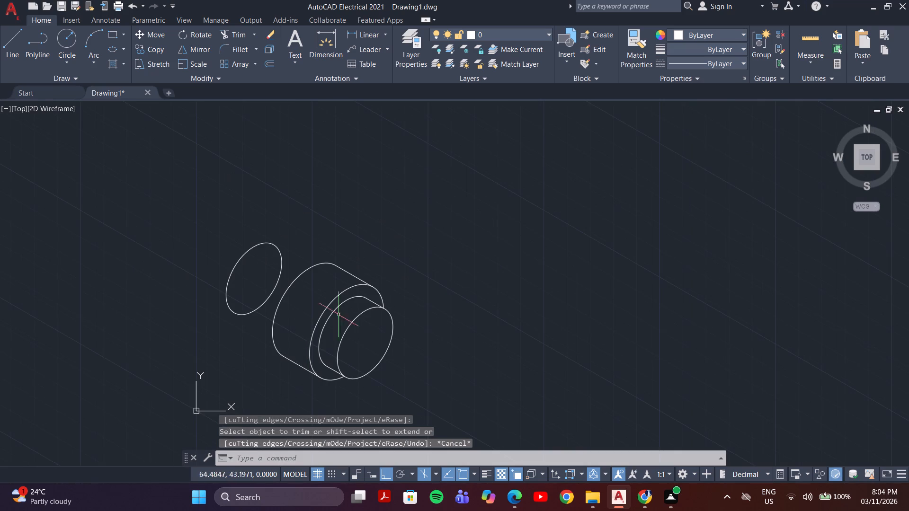
# Copy the front 30 mm isocircle from its centre 5 mm back along the left-isoplane axis toward the 40 mm cylinder.
pyautogui.moveTo(366, 294); pyautogui.dragTo(471, 180, button='middle')
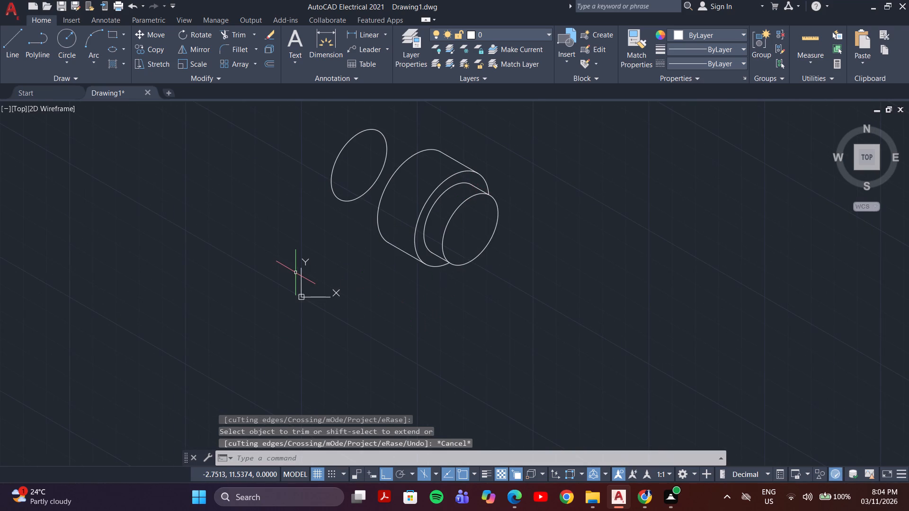
pyautogui.scroll(-1, 363, 238)
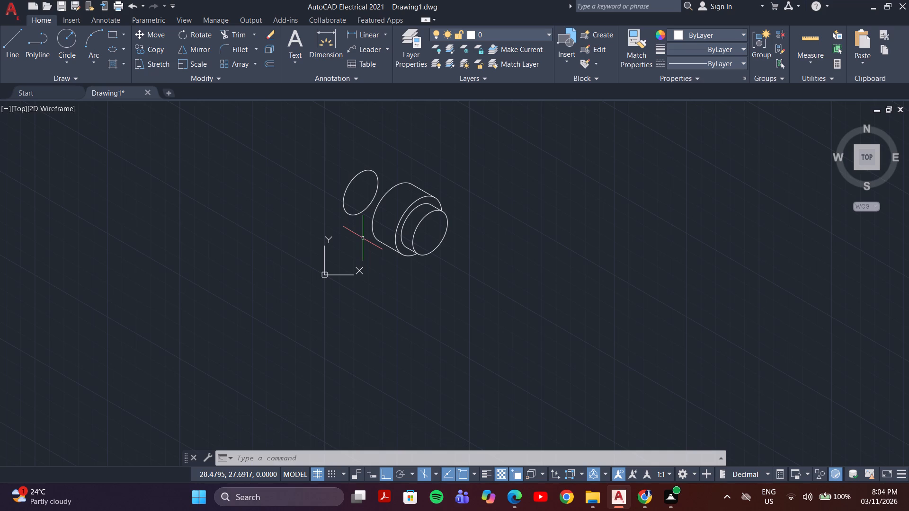
pyautogui.scroll(1, 423, 233)
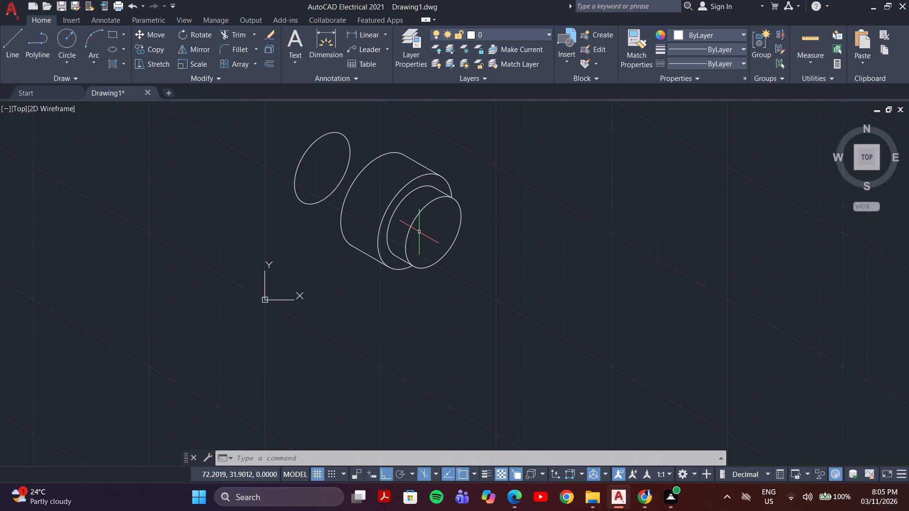
pyautogui.press('Escape')
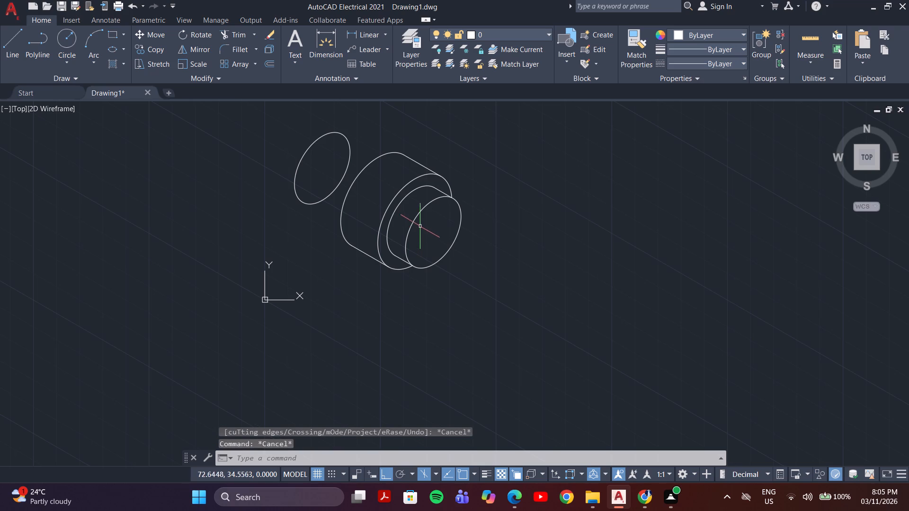
pyautogui.scroll(2, 419, 226)
pyautogui.click(401, 224)
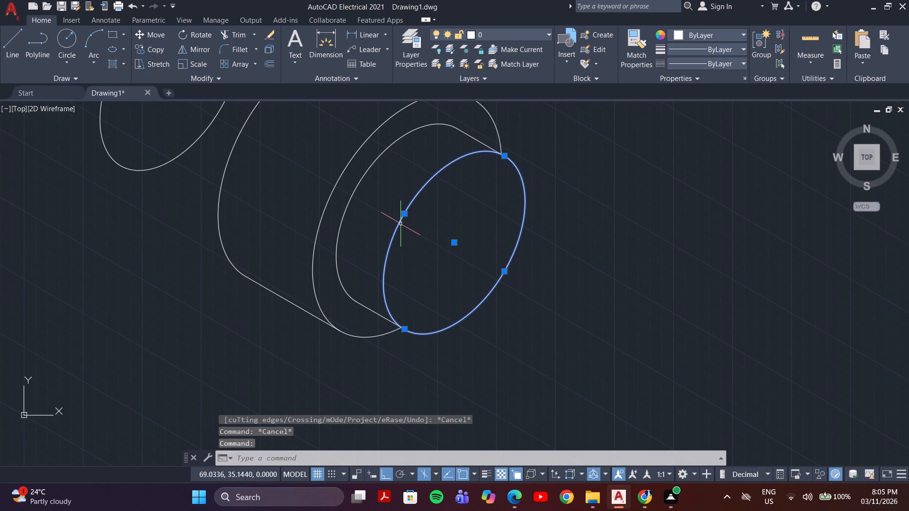
pyautogui.press('c')
pyautogui.press('o')
pyautogui.press('Return')
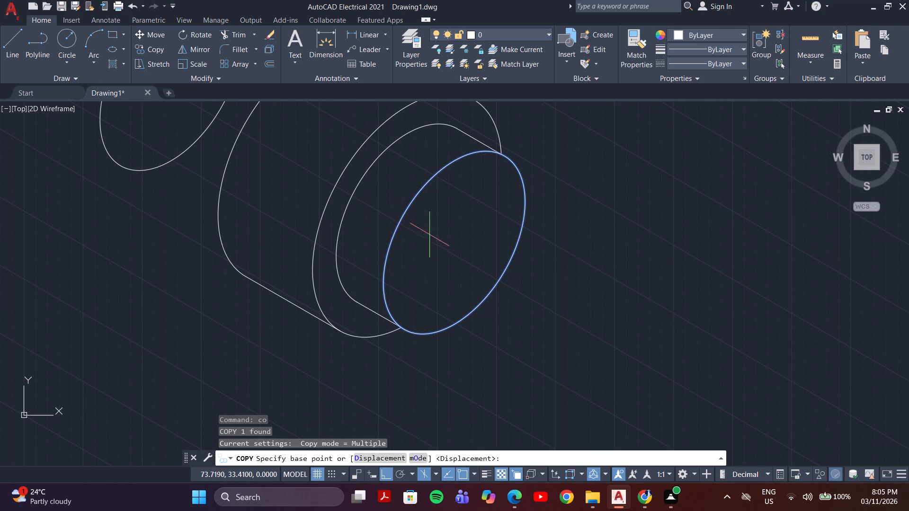
pyautogui.press('F5')
pyautogui.press('F5')
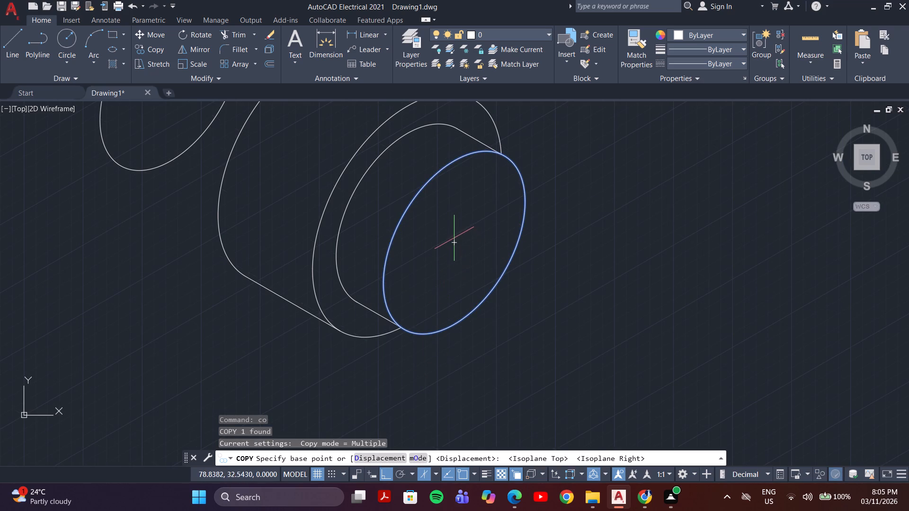
pyautogui.click(455, 242)
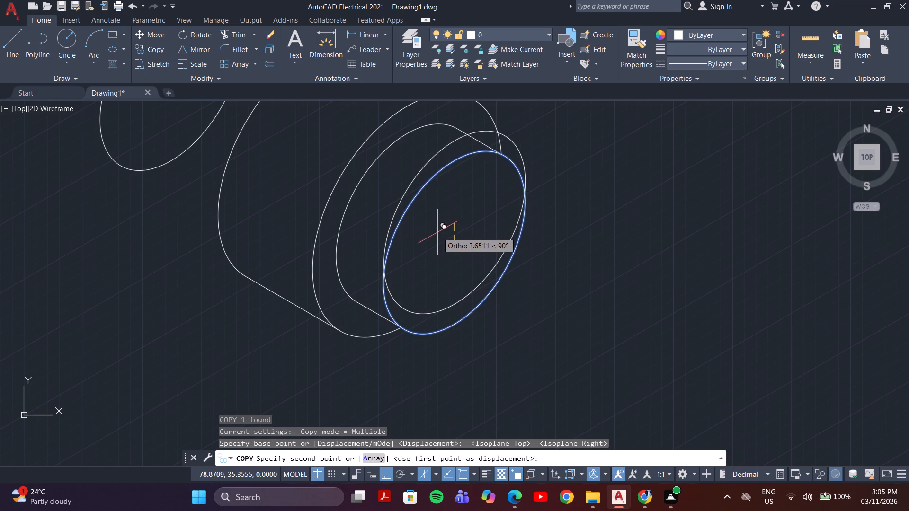
pyautogui.press('F5')
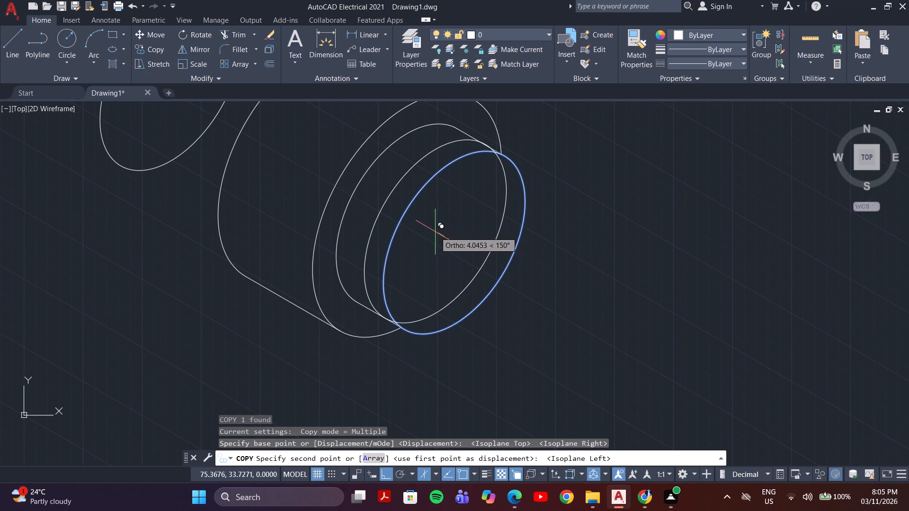
pyautogui.press('5')
pyautogui.press('Return')
pyautogui.press('Escape')
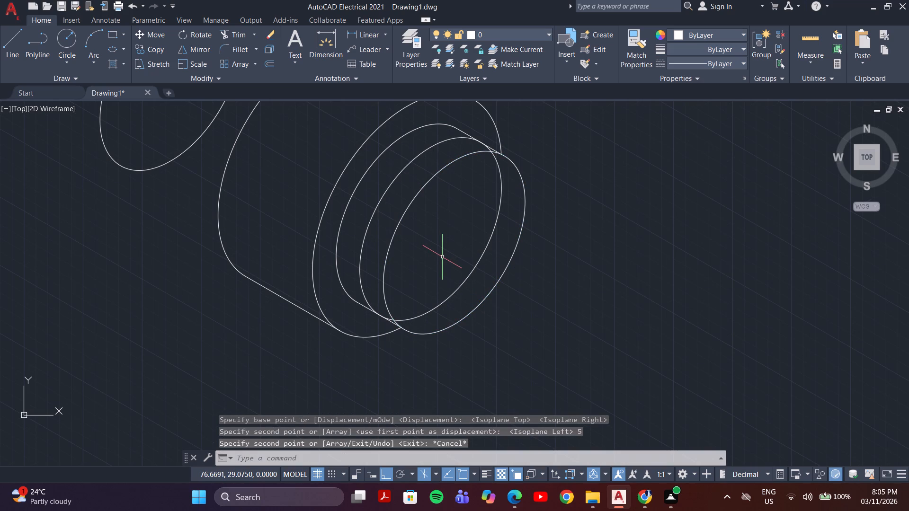
# Trim away most of the original front 30 mm isocircle and the upper connecting line's end beyond the 5 mm copy.
pyautogui.write('tr')
pyautogui.press('Return')
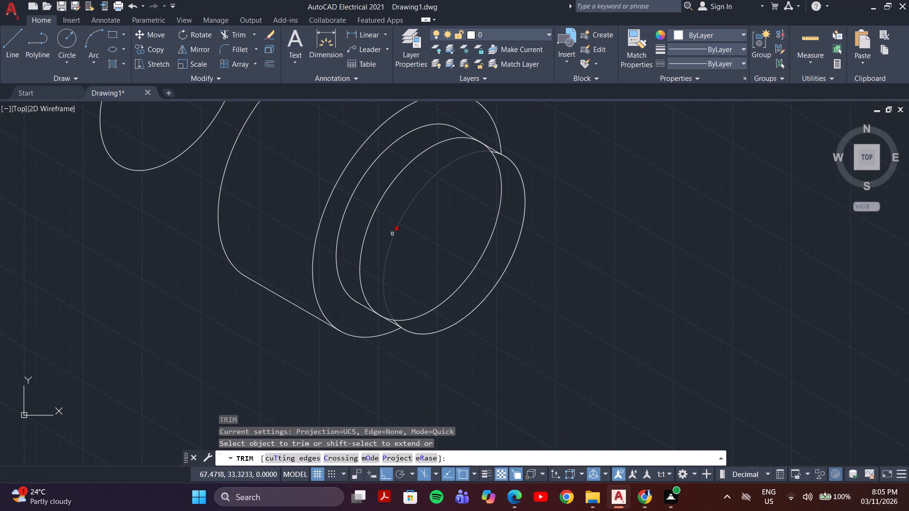
pyautogui.click(392, 234)
pyautogui.scroll(3, 507, 154)
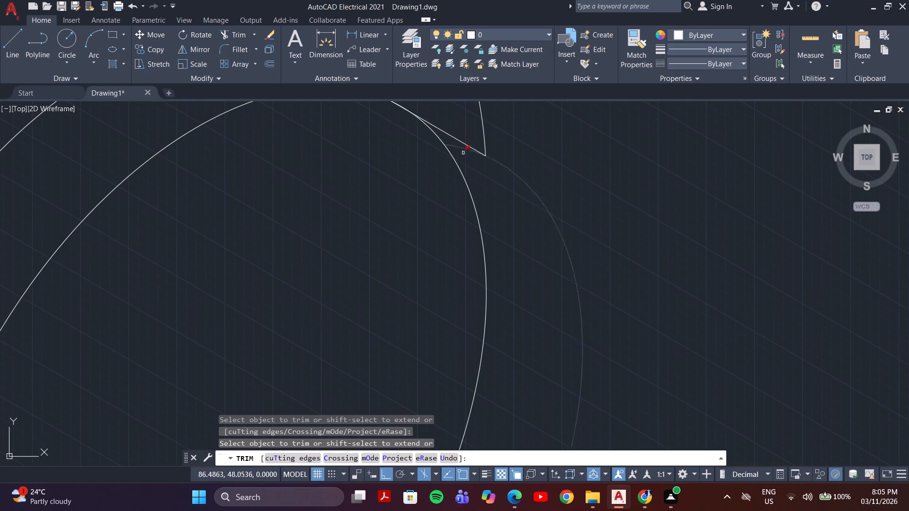
pyautogui.click(463, 155)
pyautogui.click(465, 132)
pyautogui.click(555, 159)
pyautogui.click(533, 220)
pyautogui.scroll(-4, 531, 228)
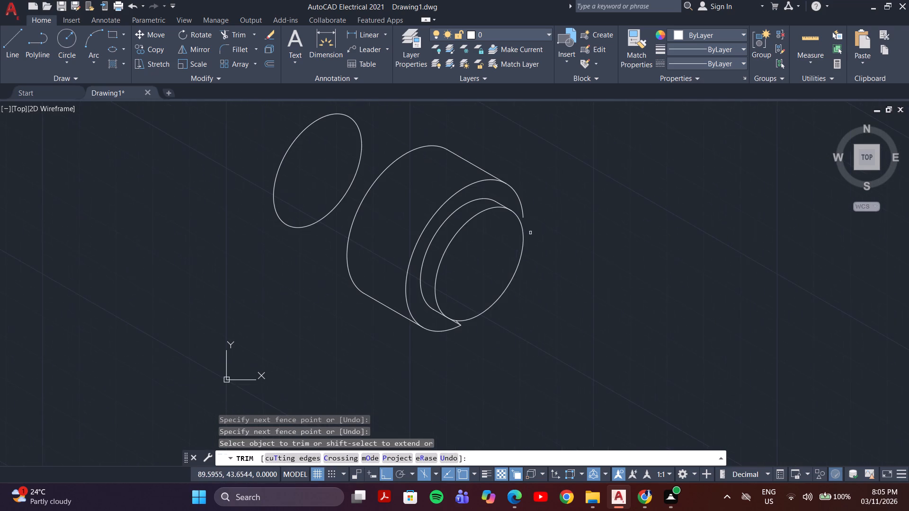
# Trim away the leftover arc piece and the lower connecting line's end beyond the new front isocircle.
pyautogui.scroll(4, 459, 333)
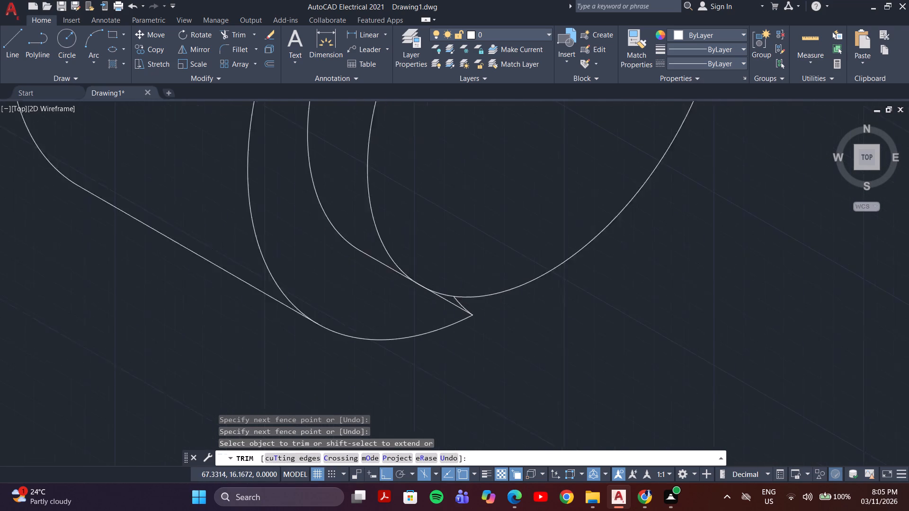
pyautogui.click(469, 296)
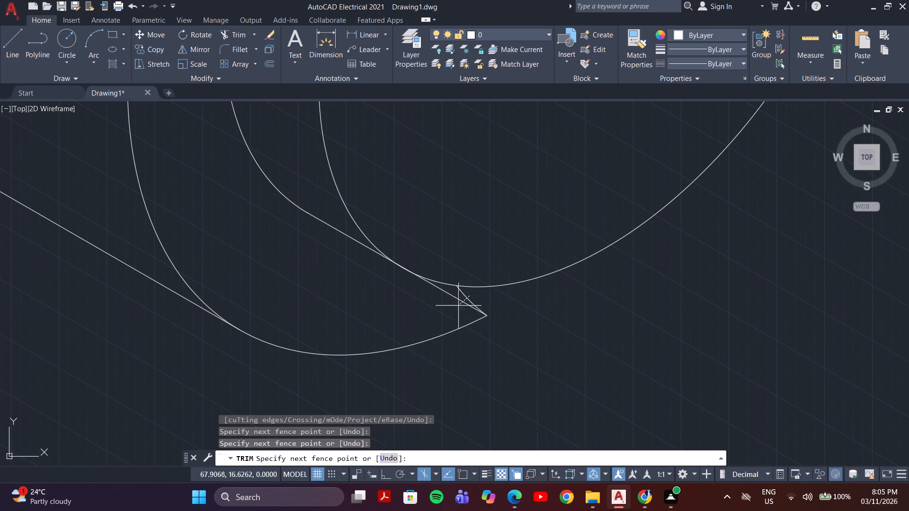
pyautogui.click(458, 306)
pyautogui.scroll(-4, 459, 306)
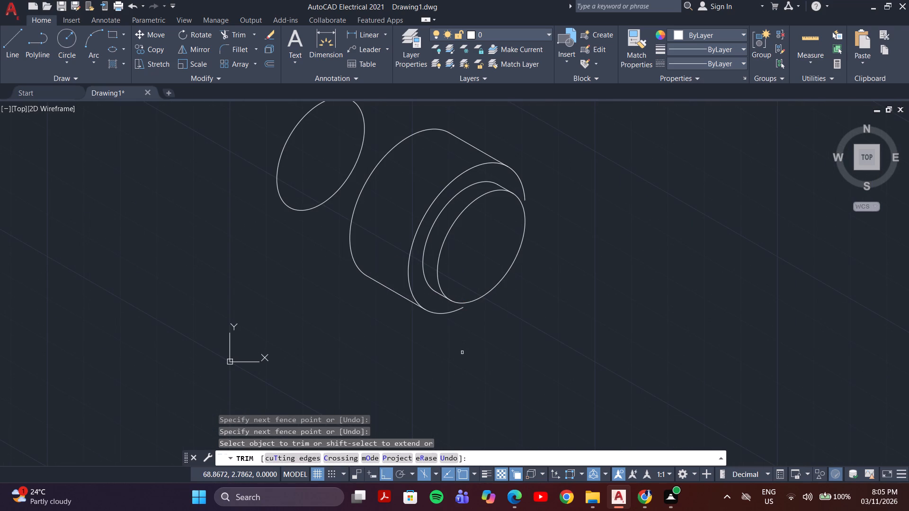
pyautogui.press('Escape')
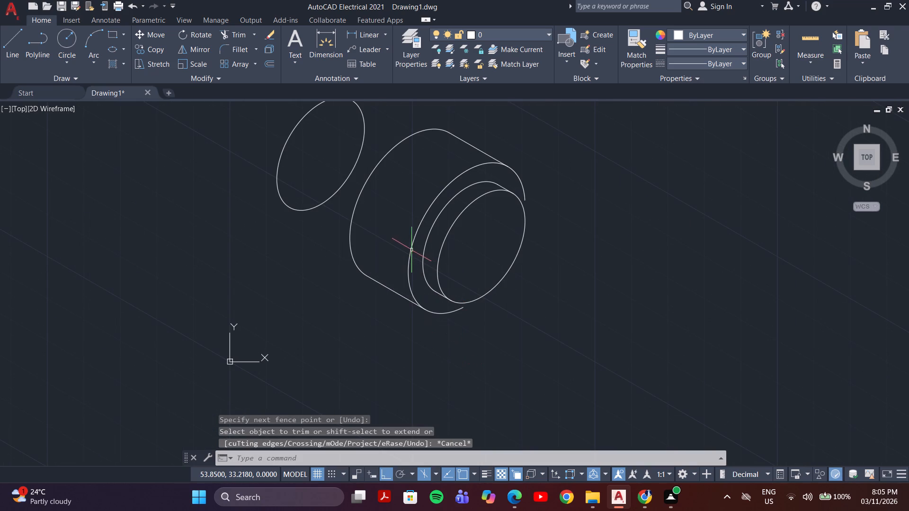
# Switch the isometric drafting plane to Isoplane Right.
pyautogui.click(411, 250)
pyautogui.press('Escape')
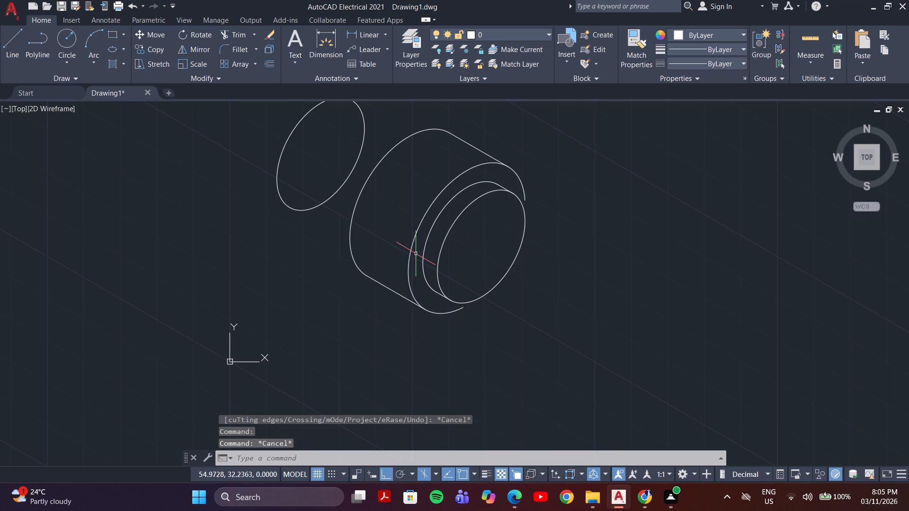
pyautogui.press('F5')
pyautogui.press('F5')
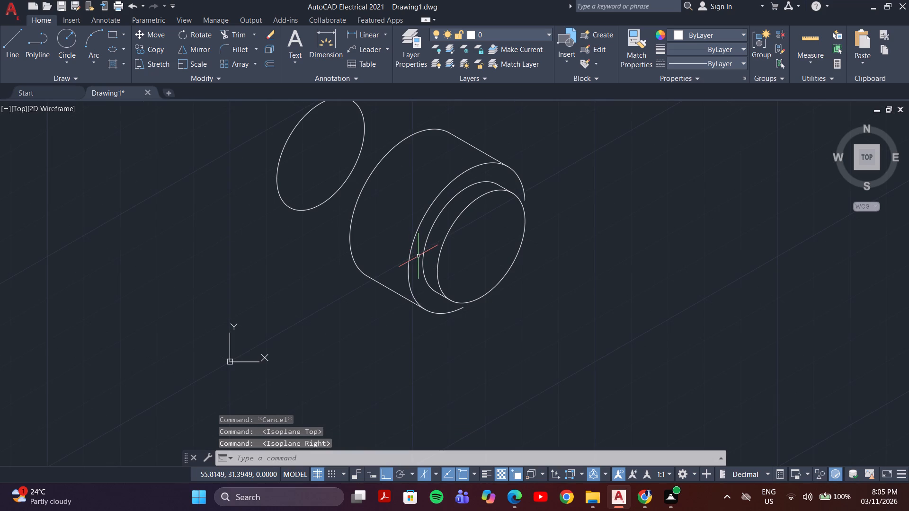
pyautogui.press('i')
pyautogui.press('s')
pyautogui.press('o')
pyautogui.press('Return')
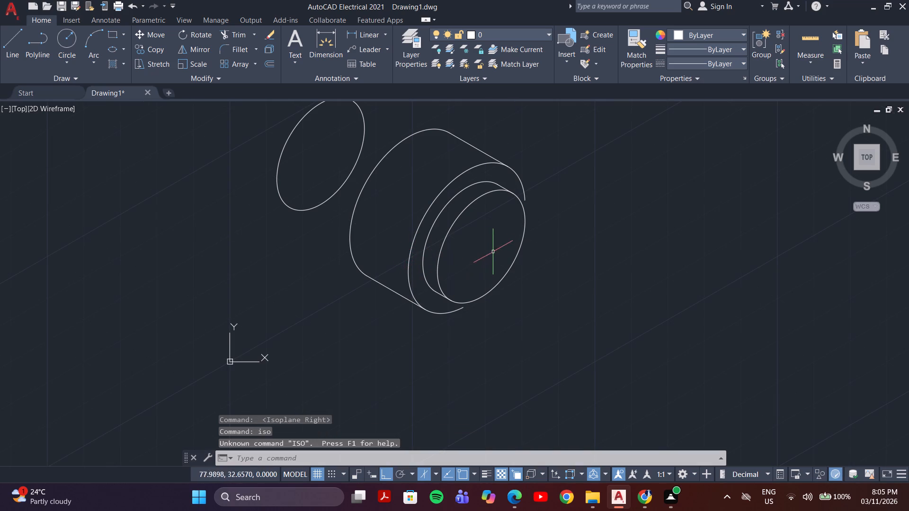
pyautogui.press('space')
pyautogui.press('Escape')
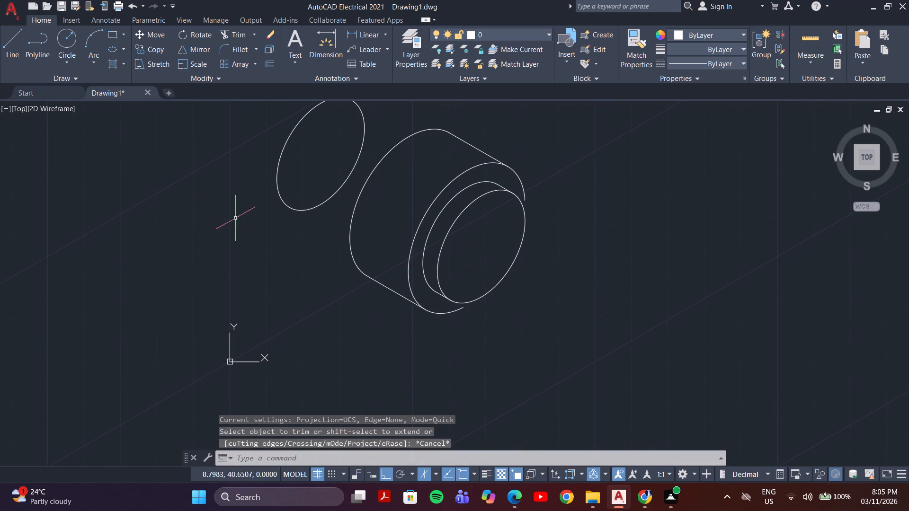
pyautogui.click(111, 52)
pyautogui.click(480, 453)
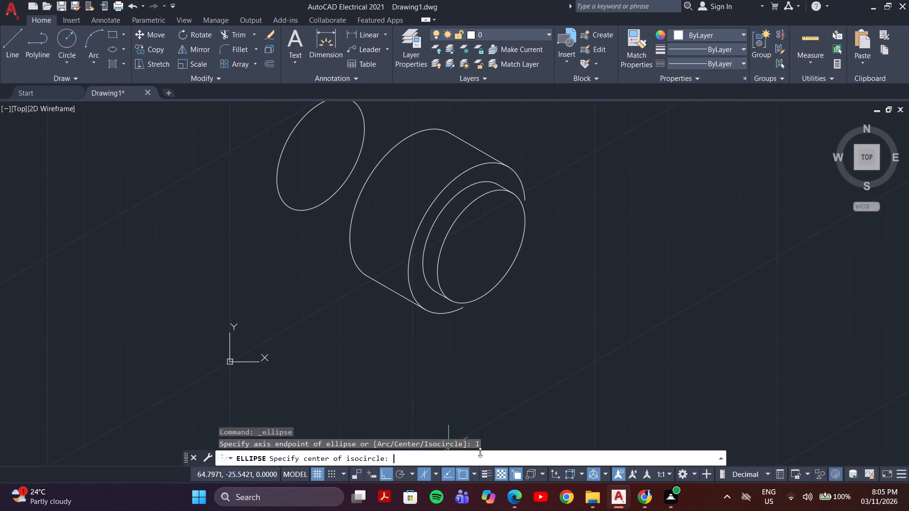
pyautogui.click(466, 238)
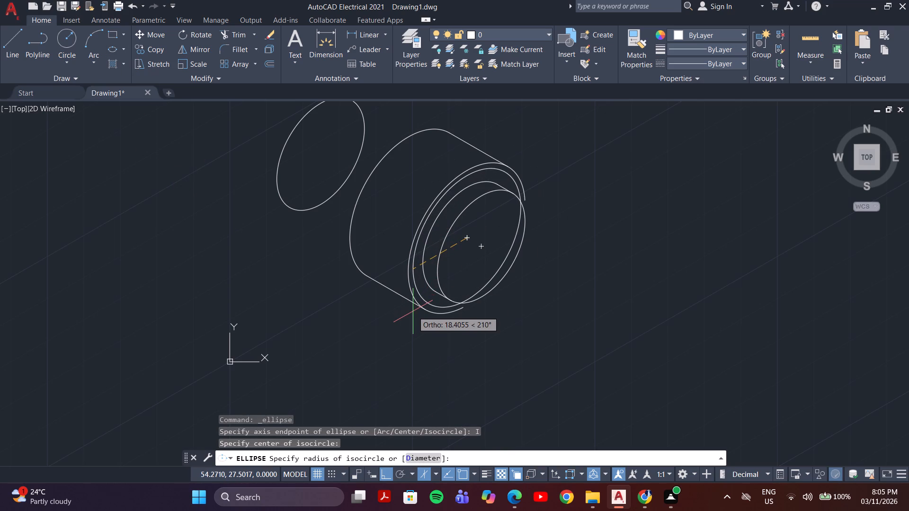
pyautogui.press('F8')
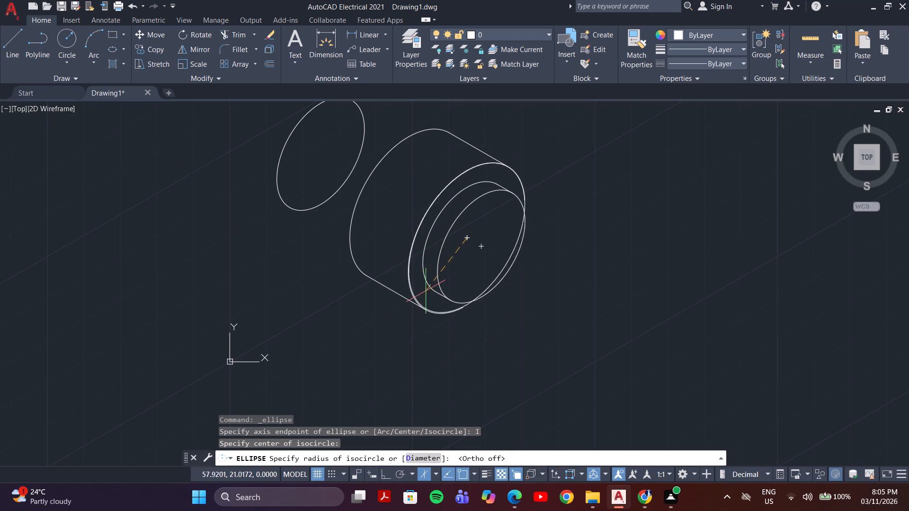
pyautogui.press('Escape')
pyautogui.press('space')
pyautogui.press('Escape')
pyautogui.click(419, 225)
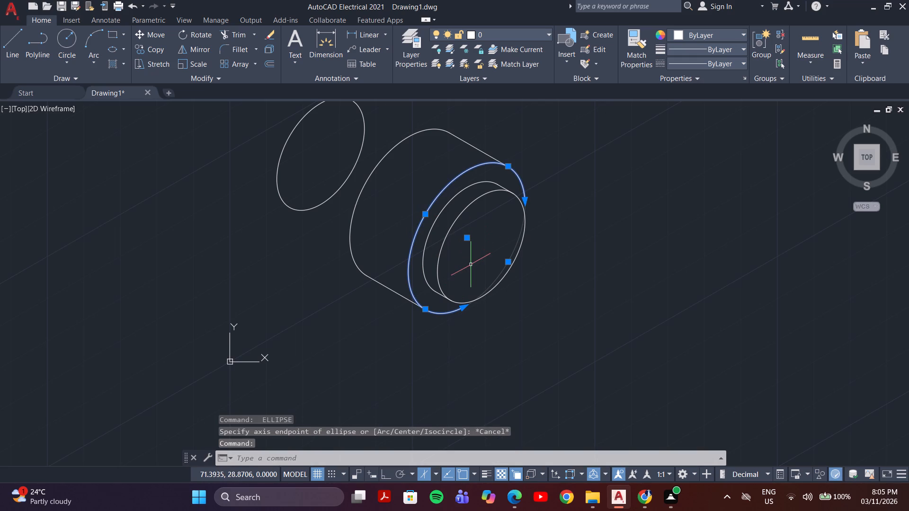
# Draw a right-isoplane isocircle from the open 40 mm front arc's centre, with Ortho on and the radius picked near its upper cut end.
pyautogui.click(110, 48)
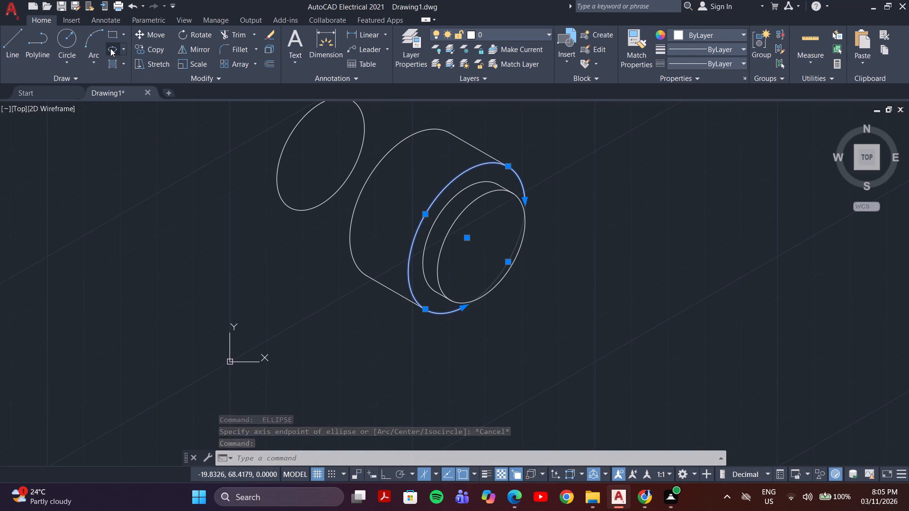
pyautogui.click(499, 457)
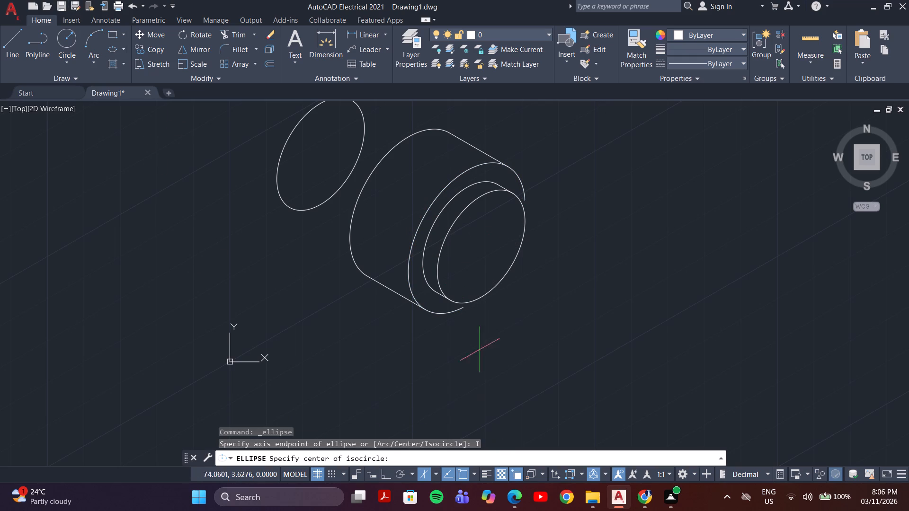
pyautogui.moveTo(532, 197); pyautogui.dragTo(476, 195, button='middle')
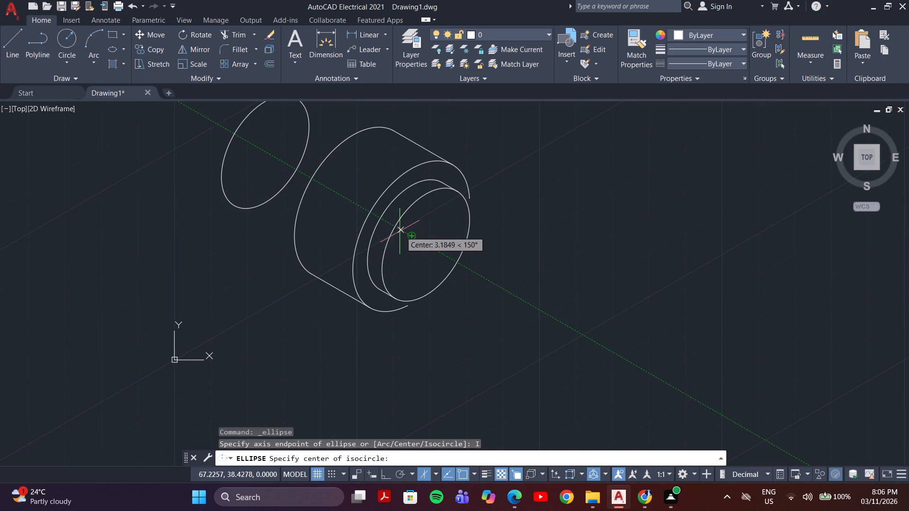
pyautogui.click(412, 237)
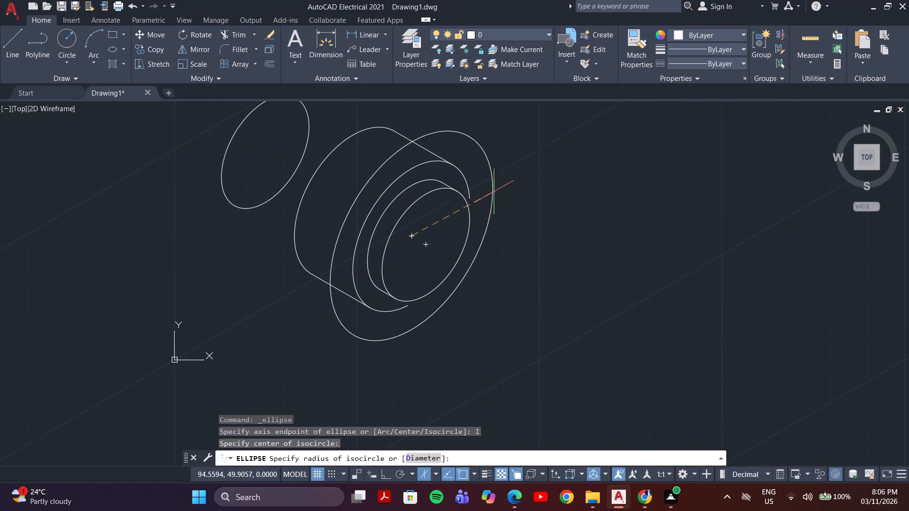
pyautogui.scroll(4, 468, 199)
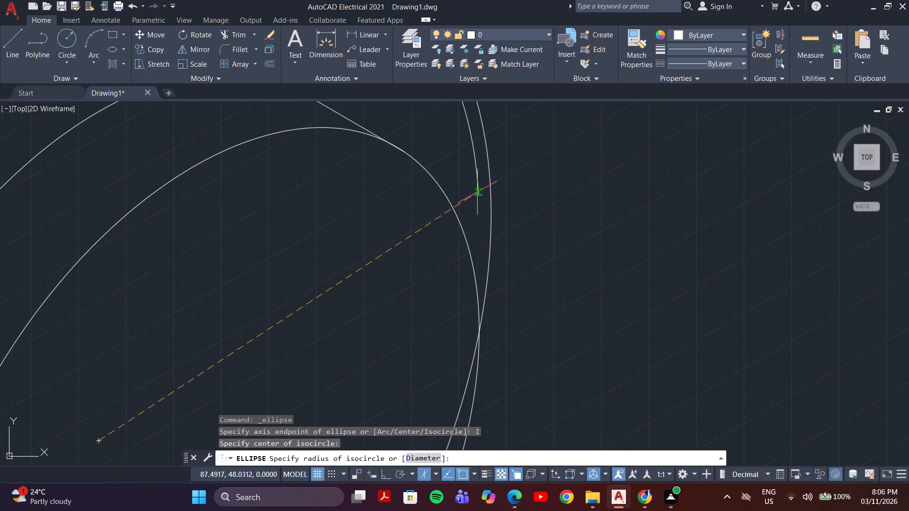
pyautogui.press('F8')
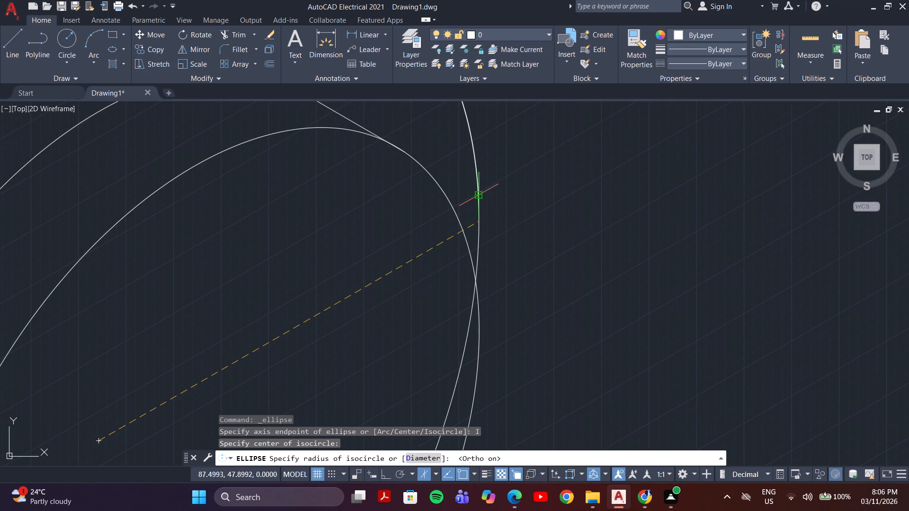
pyautogui.click(479, 202)
pyautogui.scroll(-1, 518, 228)
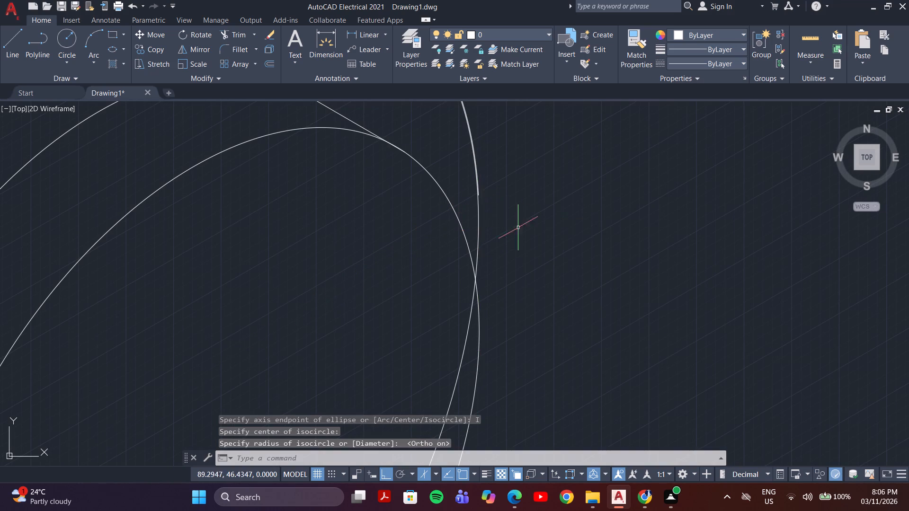
pyautogui.scroll(-1, 518, 228)
pyautogui.press('Escape')
pyautogui.scroll(-1, 538, 277)
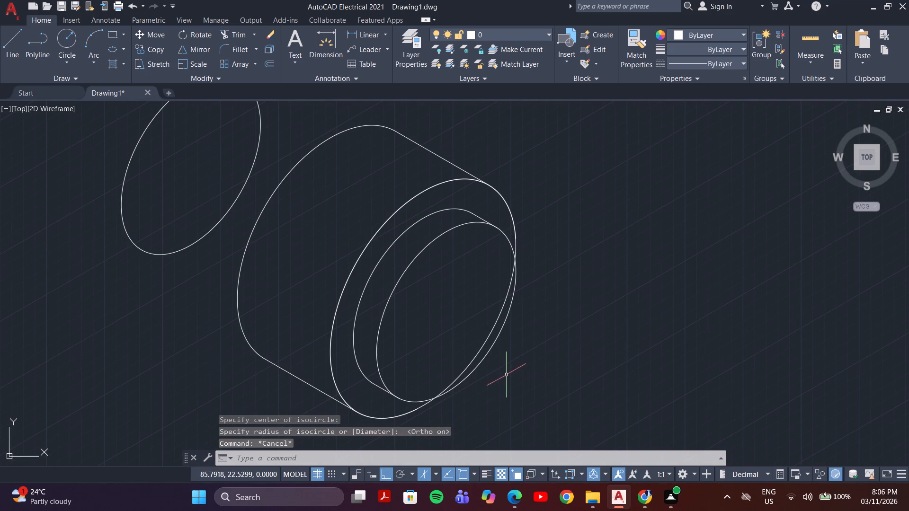
# Trim away the part of the new large isocircle that lies inside the front 30 mm isocircle.
pyautogui.write('tr')
pyautogui.press('Return')
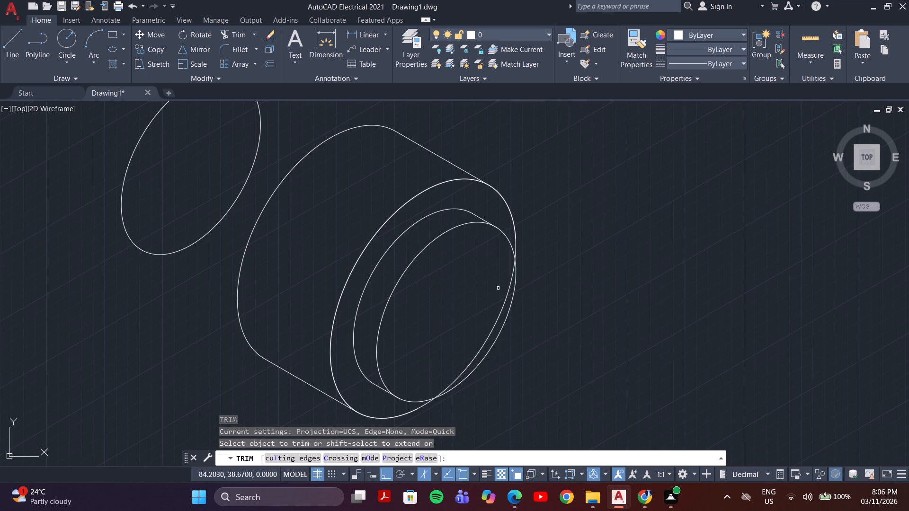
pyautogui.click(499, 316)
pyautogui.press('Escape')
pyautogui.scroll(-2, 517, 346)
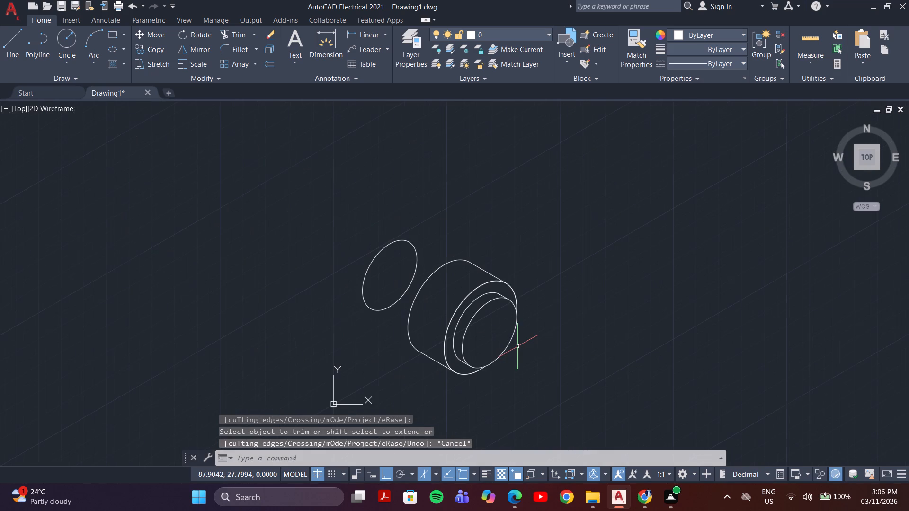
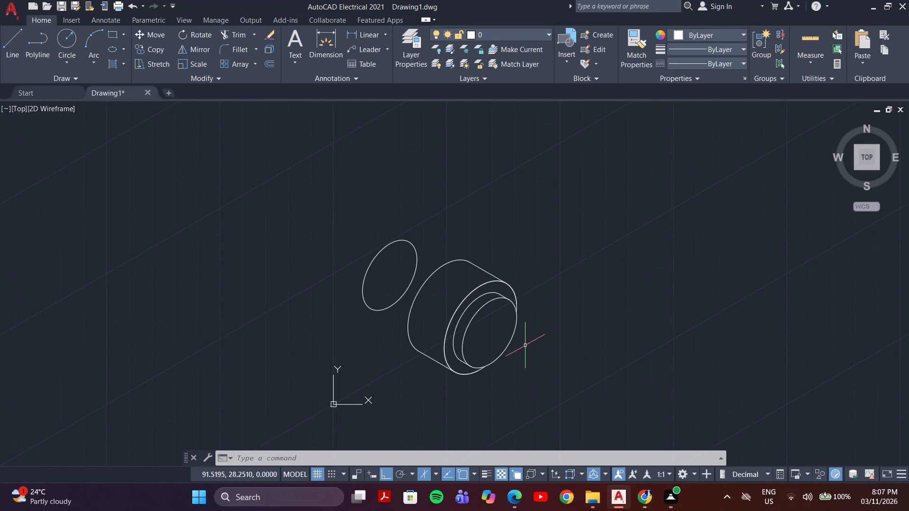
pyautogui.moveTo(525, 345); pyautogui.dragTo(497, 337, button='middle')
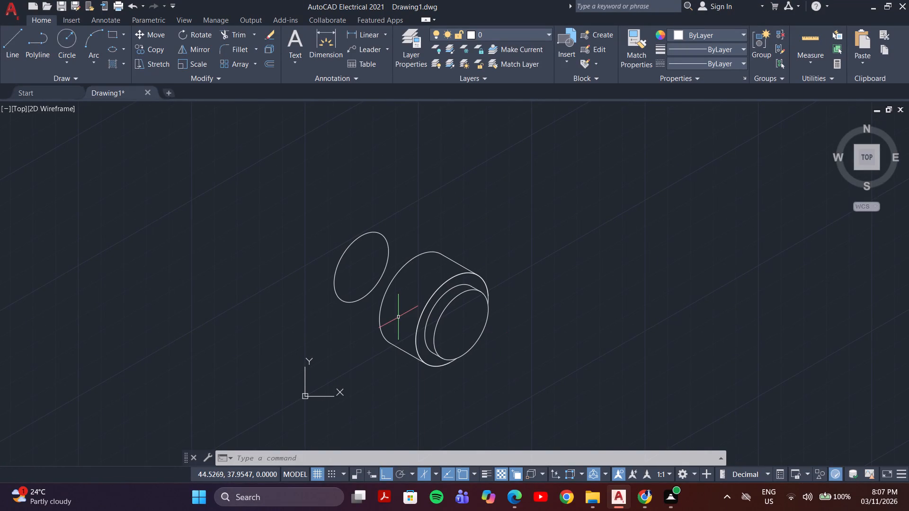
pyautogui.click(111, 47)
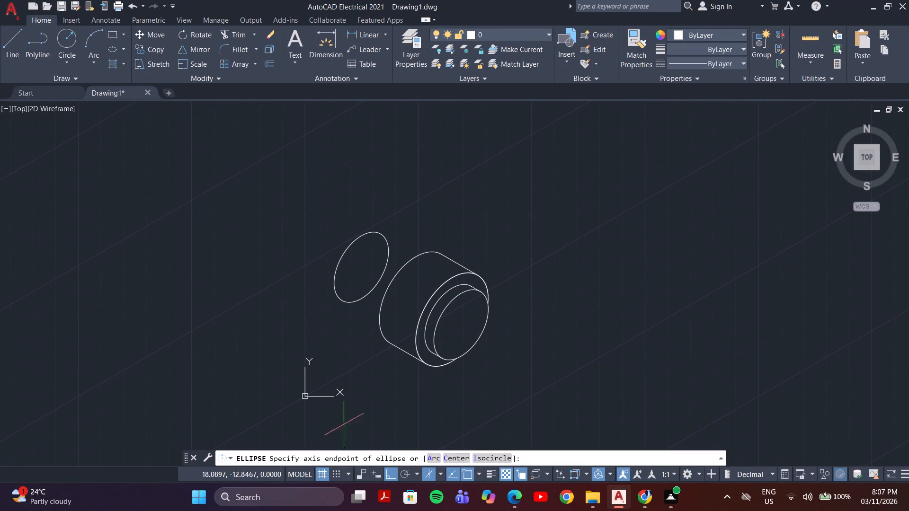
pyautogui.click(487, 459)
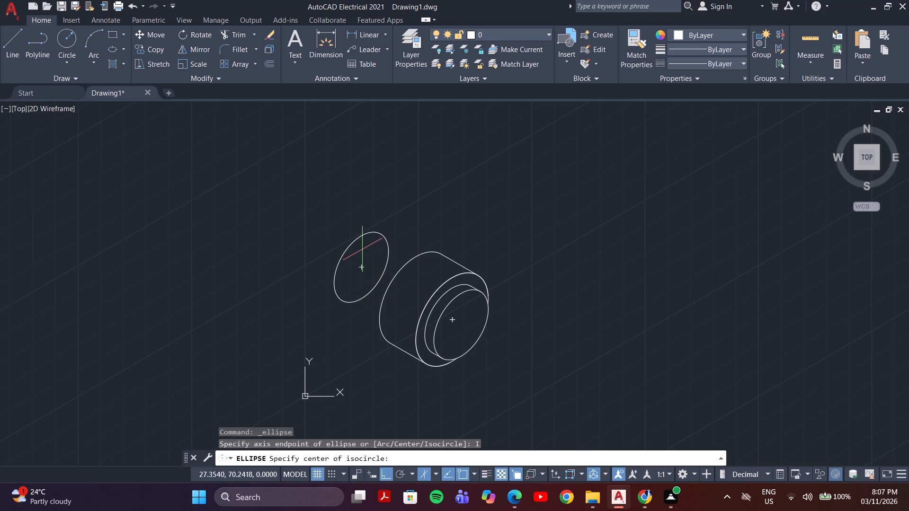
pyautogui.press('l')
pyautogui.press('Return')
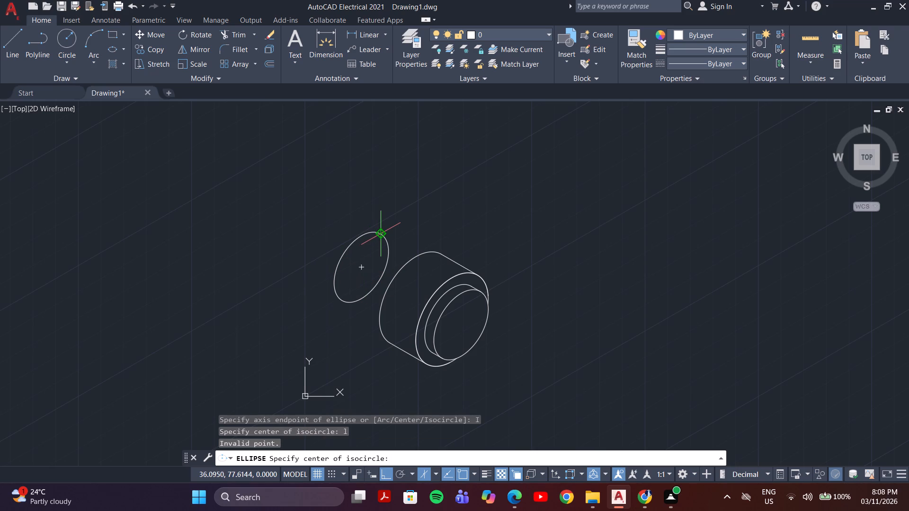
# On Isoplane Left, draw two parallel 330° lines from the rear isocircle's upper and lower edges to just inside the large cylinder's outline.
pyautogui.press('F5')
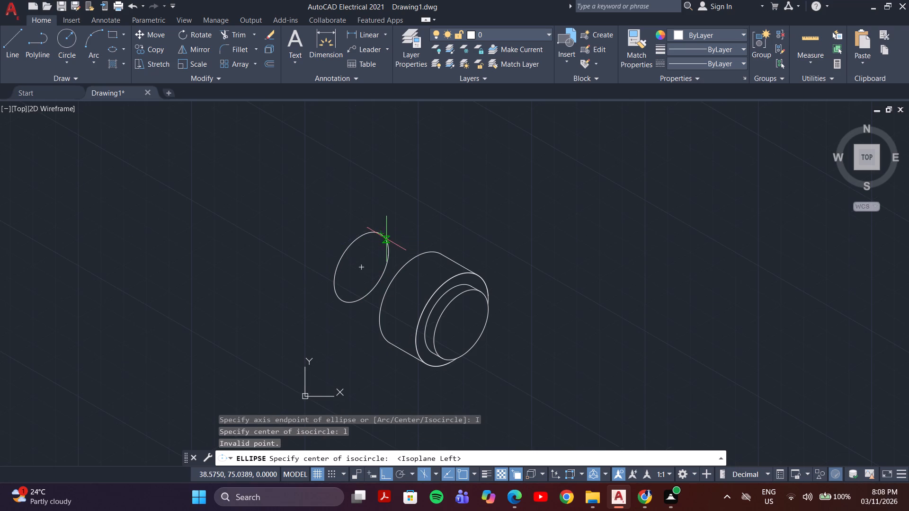
pyautogui.click(381, 234)
pyautogui.press('Escape')
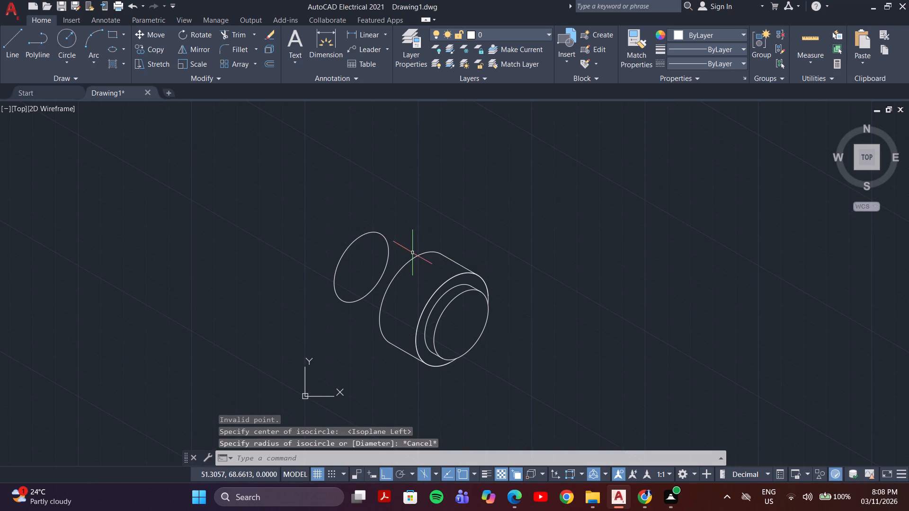
pyautogui.press('l')
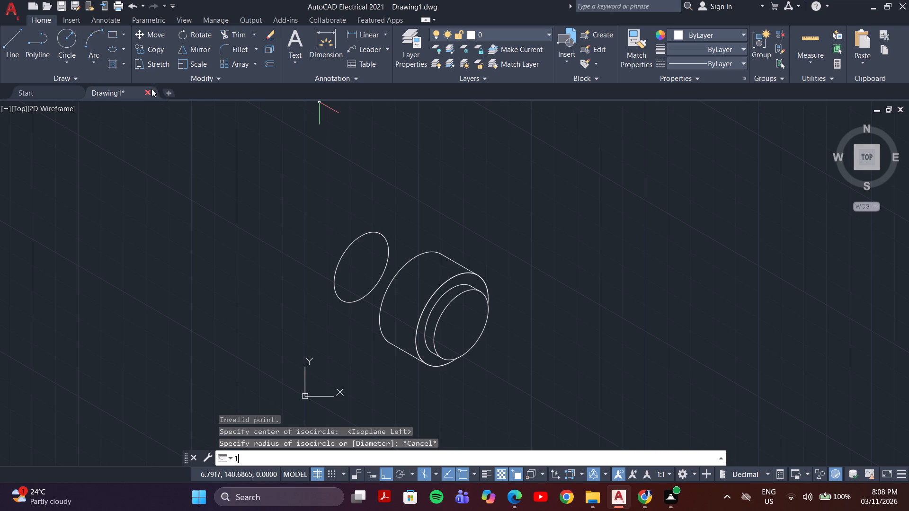
pyautogui.press('Return')
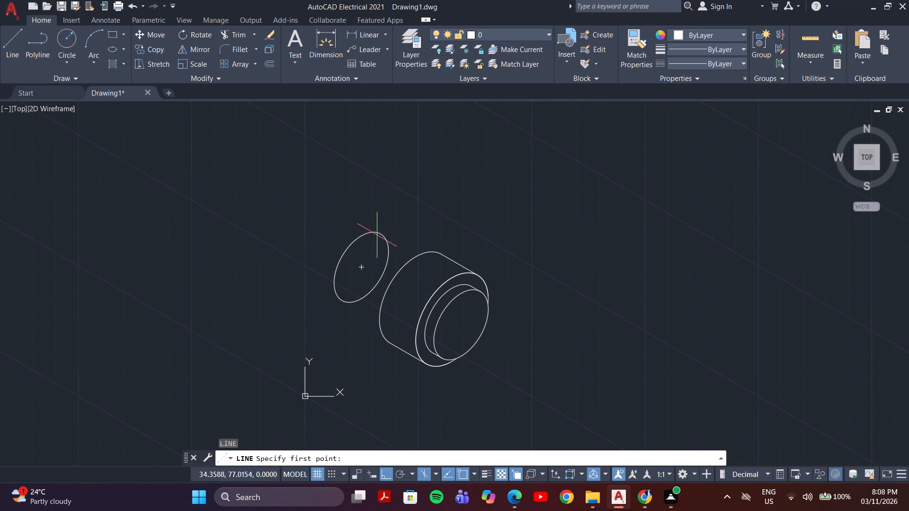
pyautogui.click(382, 235)
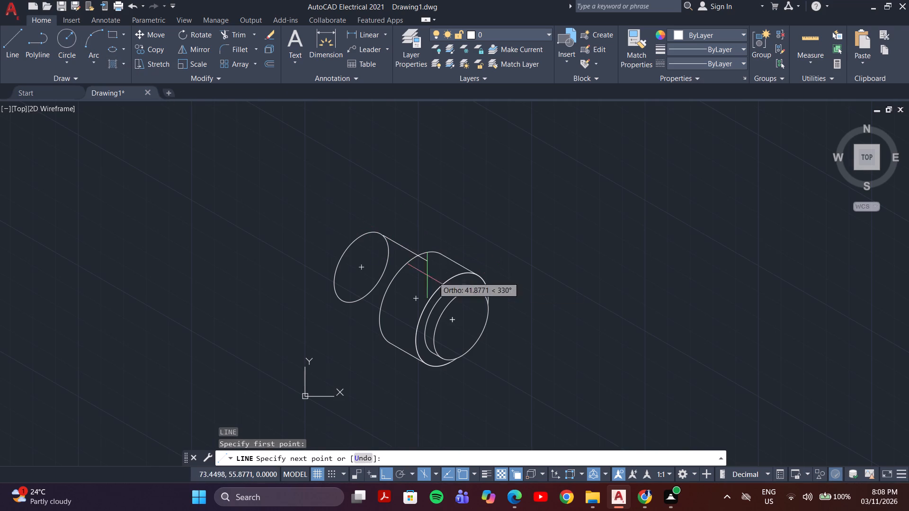
pyautogui.click(432, 268)
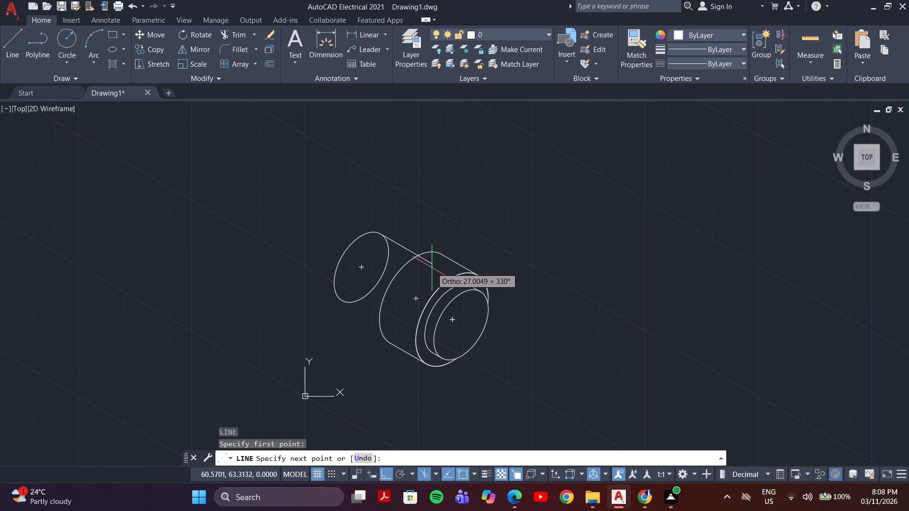
pyautogui.press('Escape')
pyautogui.press('space')
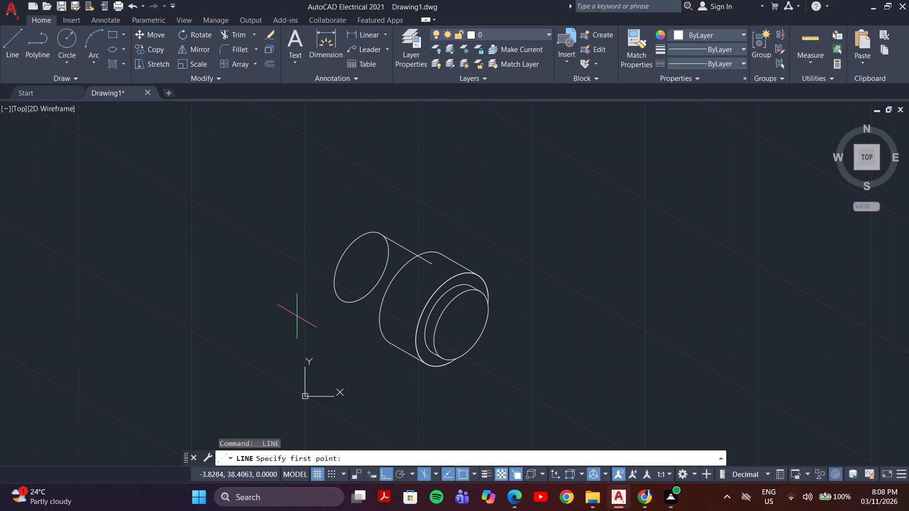
pyautogui.click(341, 300)
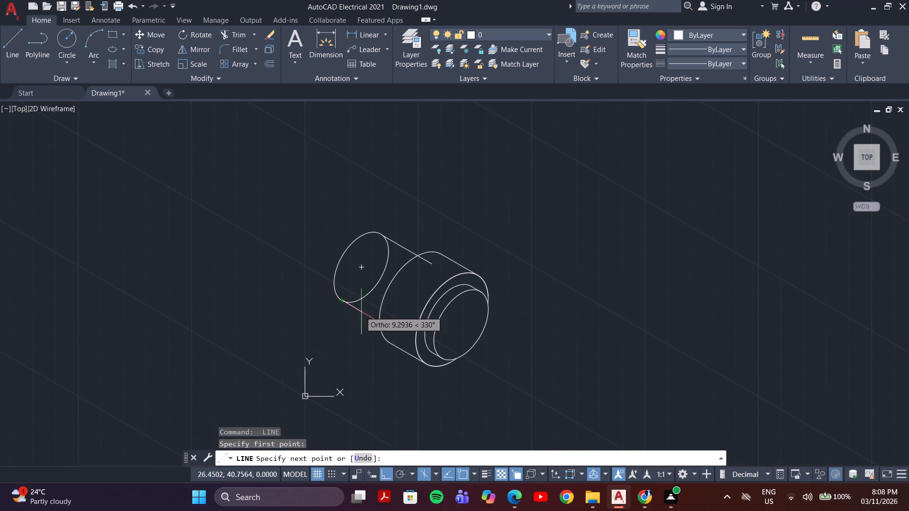
pyautogui.click(395, 334)
pyautogui.press('Escape')
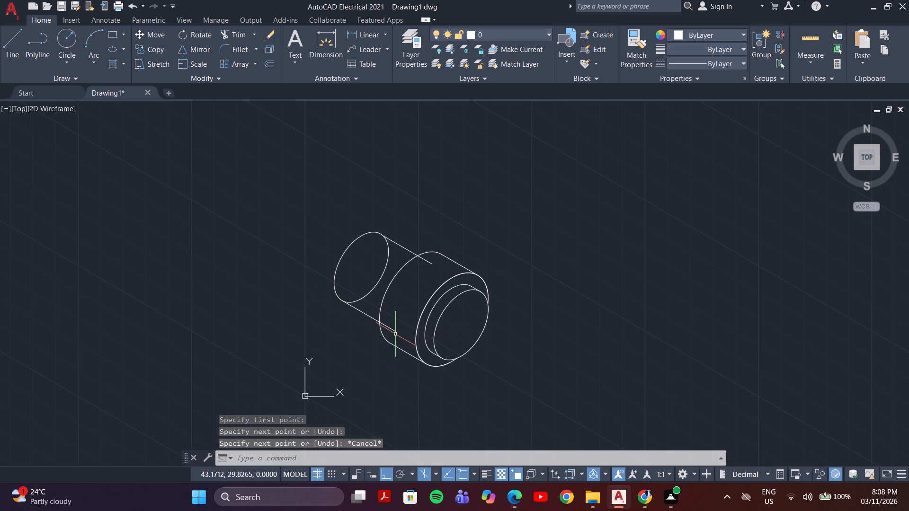
# Trim the ends of both new connecting lines where they run inside the large cylinder's rear arc.
pyautogui.write('tr')
pyautogui.press('Return')
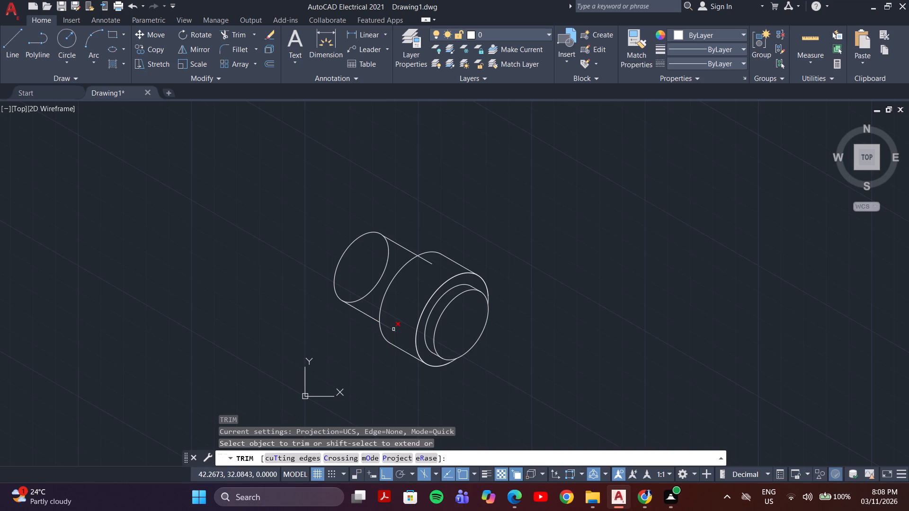
pyautogui.scroll(3, 406, 318)
pyautogui.moveTo(327, 382); pyautogui.dragTo(378, 269)
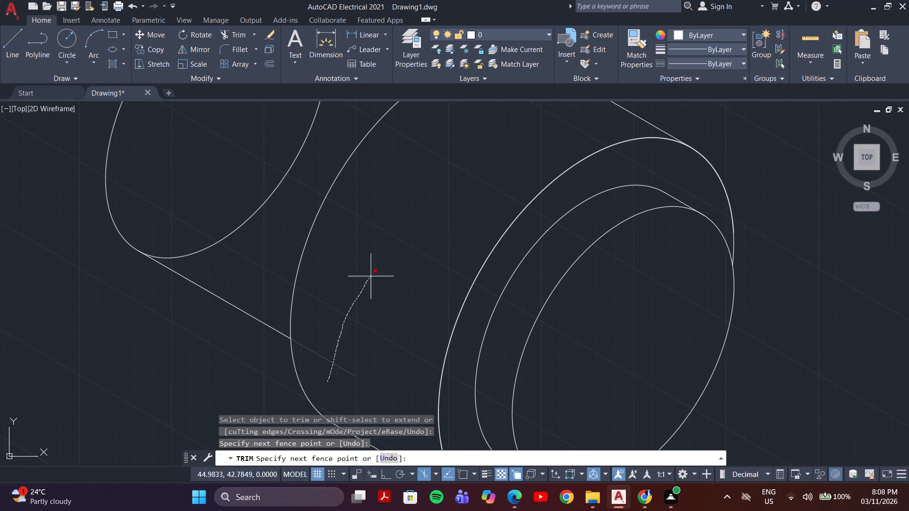
pyautogui.moveTo(378, 269); pyautogui.dragTo(453, 197)
pyautogui.scroll(-2, 425, 266)
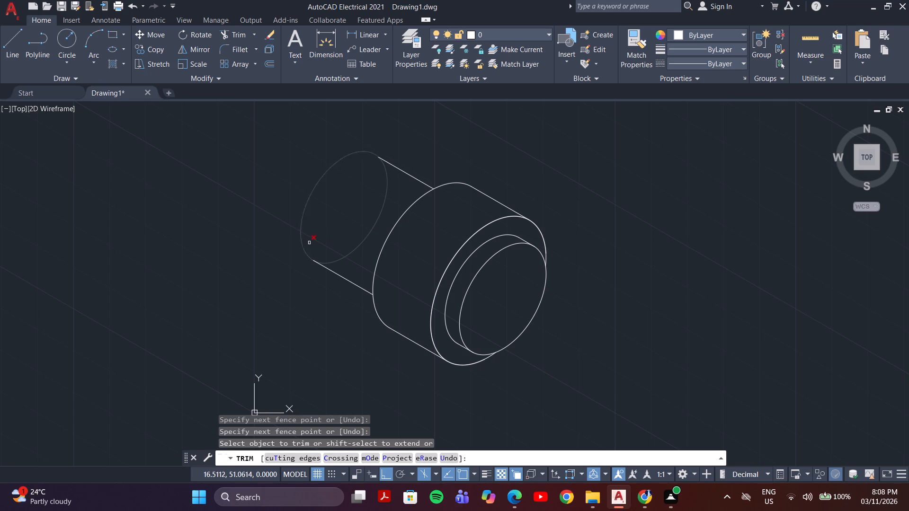
pyautogui.press('Escape')
# On Isoplane Right, draw a vertical line about 18 mm long from the rear isocircle's centre up past its edge.
pyautogui.press('l')
pyautogui.press('Return')
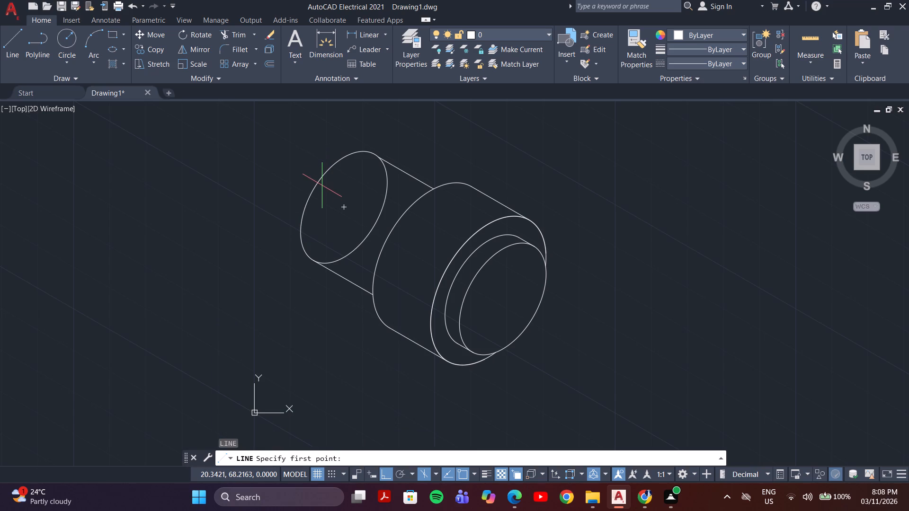
pyautogui.press('F5')
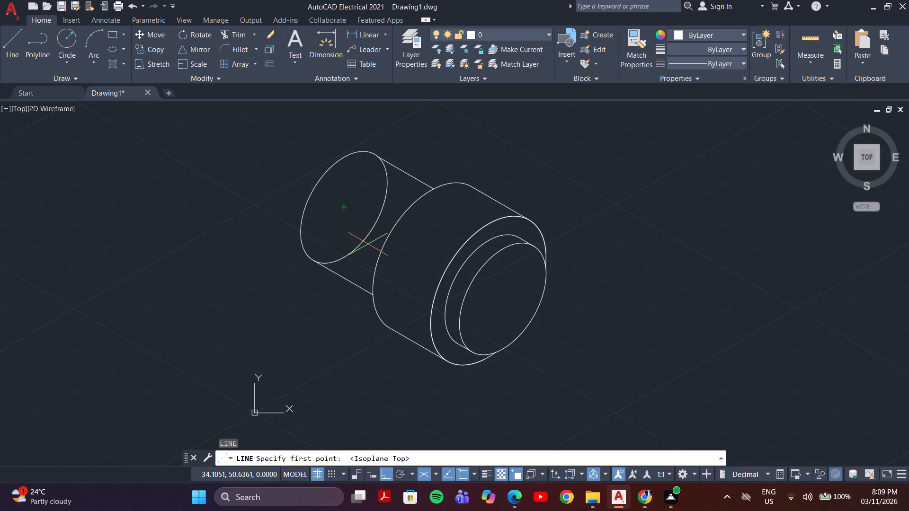
pyautogui.press('F5')
pyautogui.press('l')
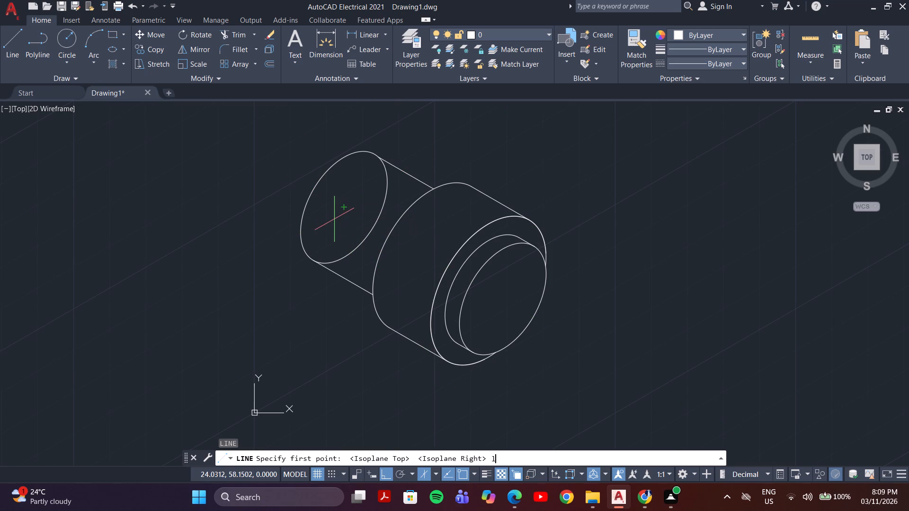
pyautogui.press('Return')
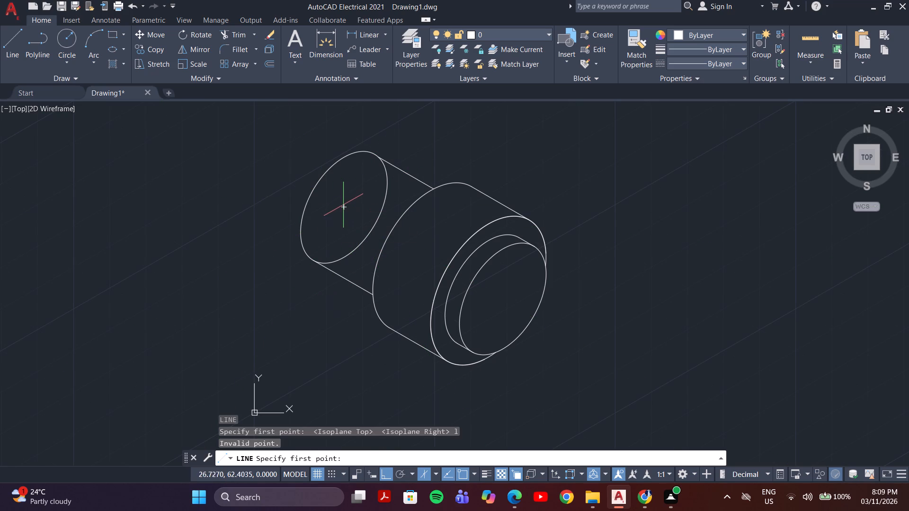
pyautogui.click(343, 208)
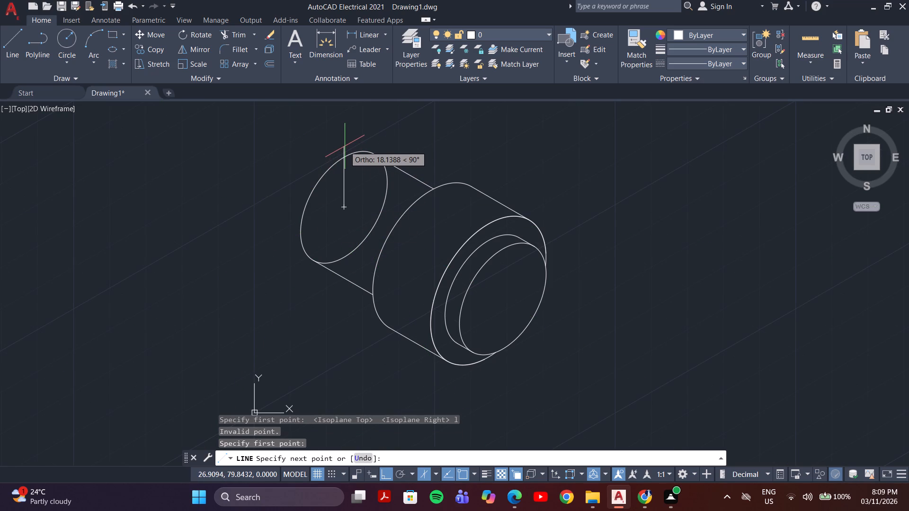
pyautogui.click(345, 146)
pyautogui.press('Escape')
# Draw two more lines from the rear isocircle's centre past its edge: one down-left along the isometric axis, one straight down about 19 mm.
pyautogui.press('space')
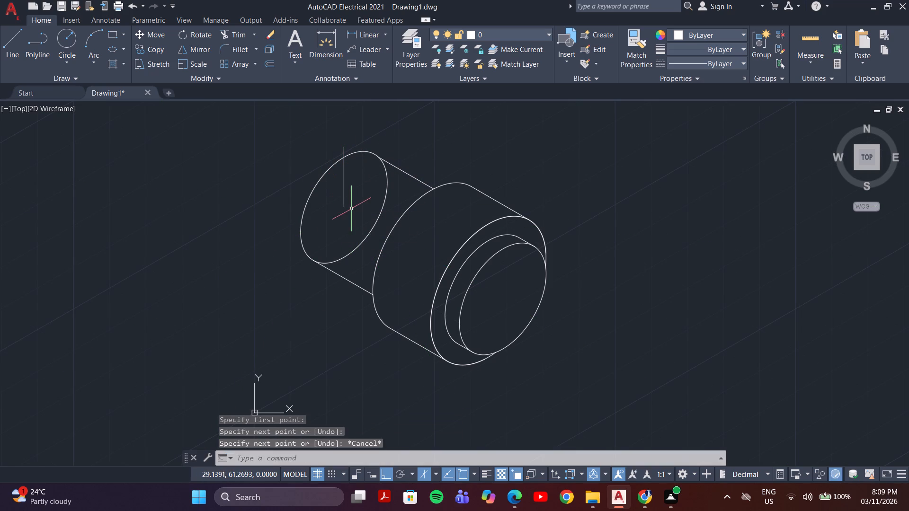
pyautogui.click(344, 204)
pyautogui.click(293, 231)
pyautogui.press('Escape')
pyautogui.press('space')
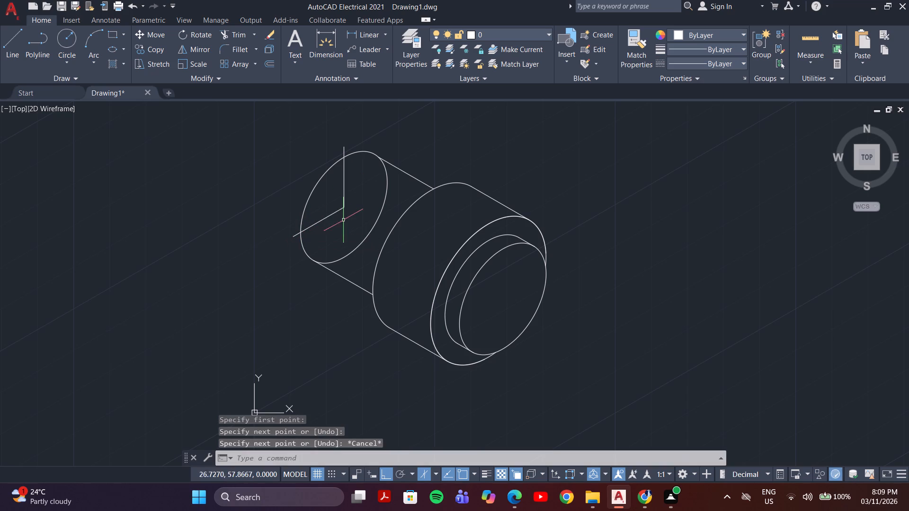
pyautogui.click(345, 207)
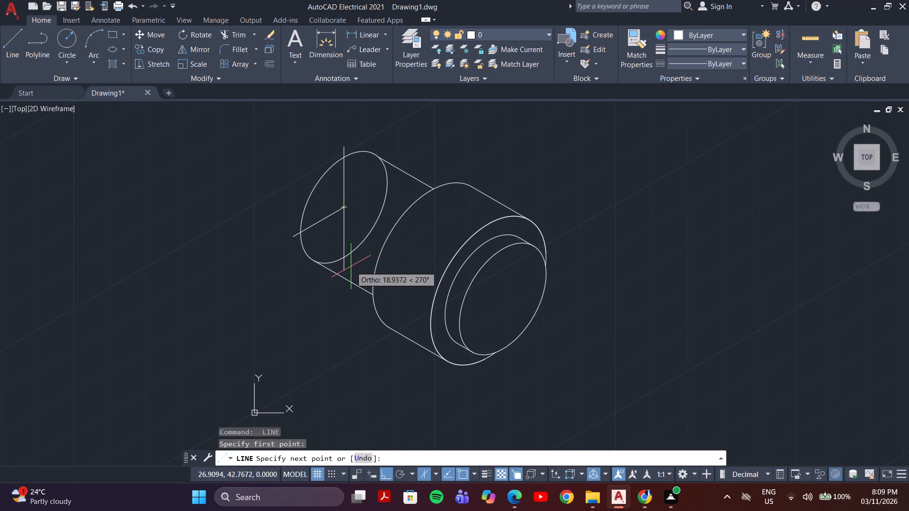
pyautogui.click(351, 266)
pyautogui.press('Escape')
# Trim the ends of the three centre lines that extend beyond the rear isocircle.
pyautogui.write('tr')
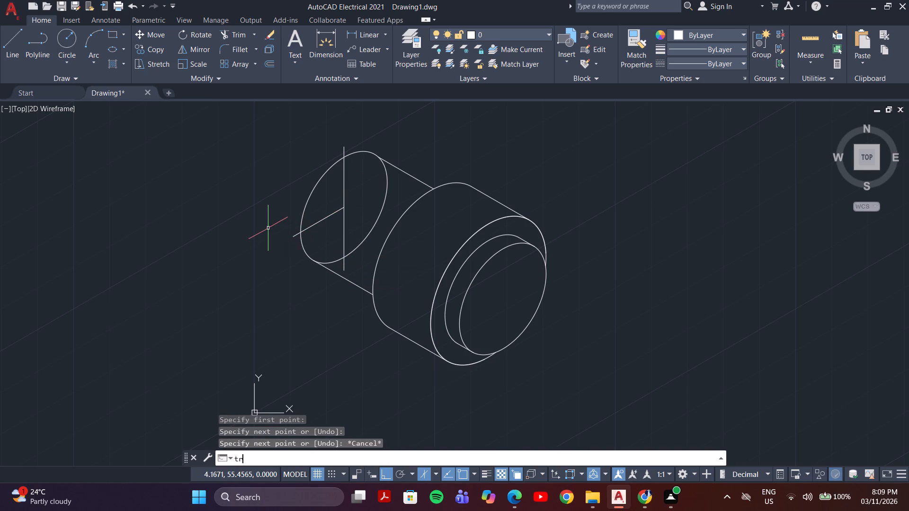
pyautogui.press('Return')
pyautogui.scroll(2, 268, 228)
pyautogui.moveTo(333, 259); pyautogui.dragTo(332, 235)
pyautogui.scroll(-1, 330, 233)
pyautogui.moveTo(389, 143); pyautogui.dragTo(366, 211, button='middle')
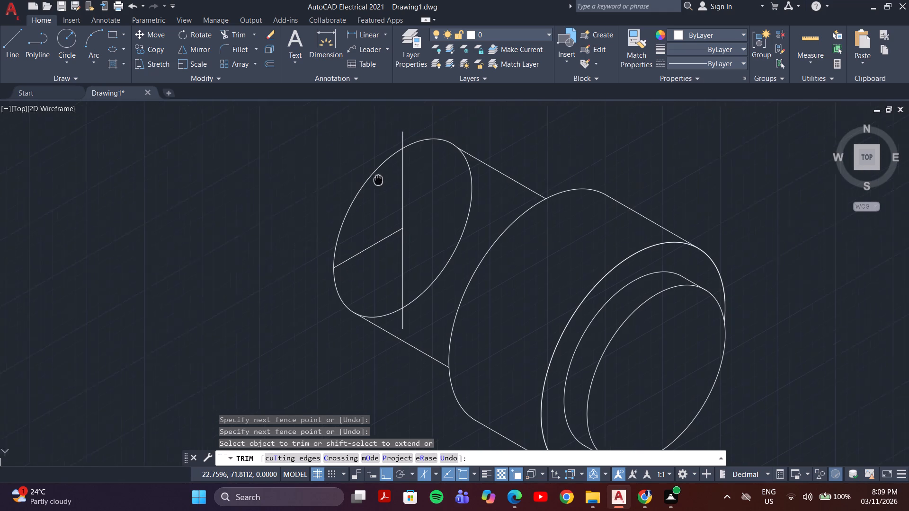
pyautogui.moveTo(366, 211); pyautogui.dragTo(348, 254, button='middle')
pyautogui.moveTo(382, 212); pyautogui.dragTo(358, 220)
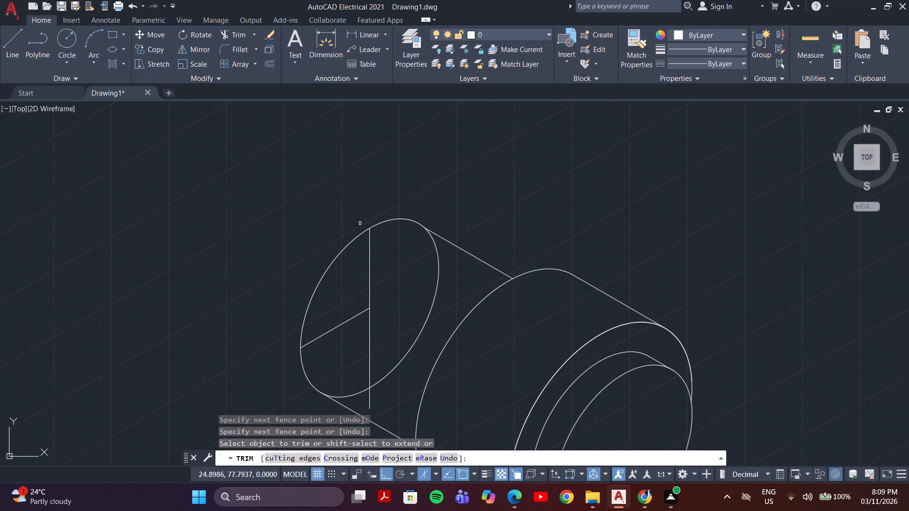
pyautogui.moveTo(388, 315); pyautogui.dragTo(374, 261, button='middle')
pyautogui.scroll(3, 349, 352)
pyautogui.moveTo(349, 352); pyautogui.dragTo(413, 326)
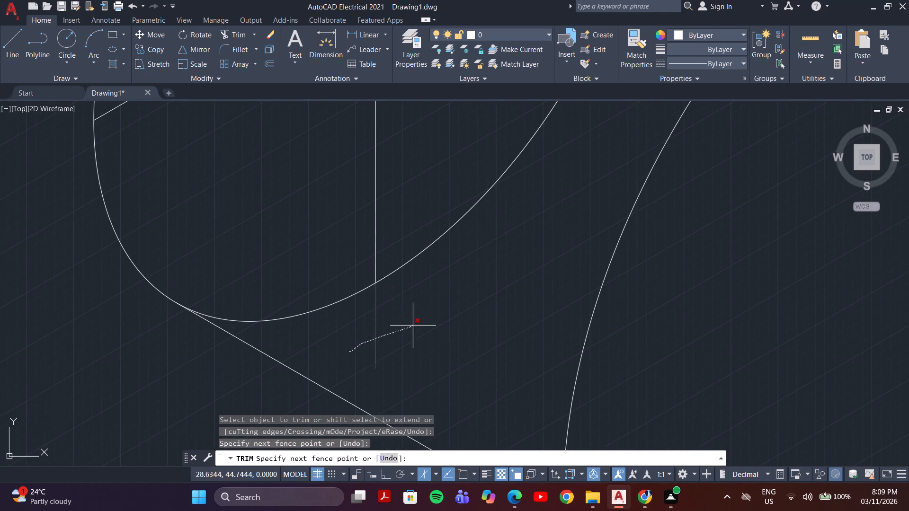
pyautogui.moveTo(413, 326); pyautogui.dragTo(418, 323)
pyautogui.scroll(-1, 418, 323)
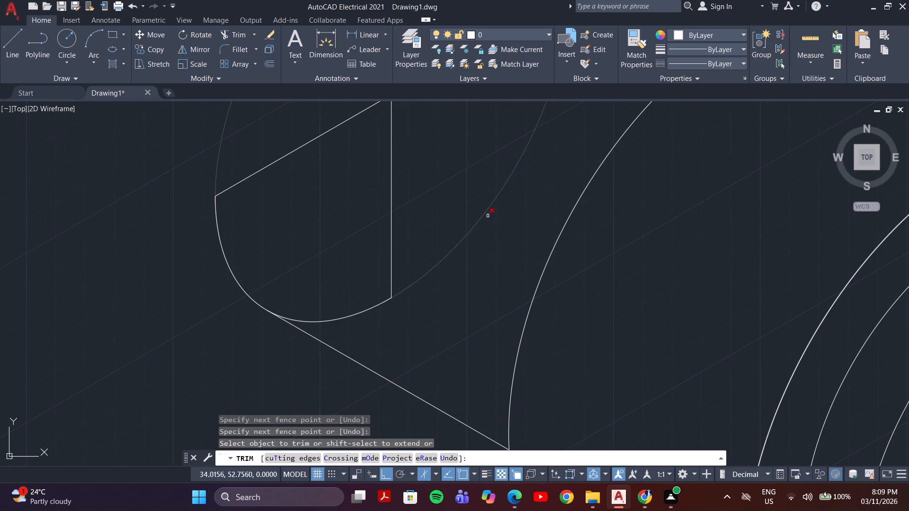
# Trim away the rear isocircle's inner arc between the lower vertical line's end and the upper connecting line.
pyautogui.scroll(-2, 491, 216)
pyautogui.scroll(-1, 406, 274)
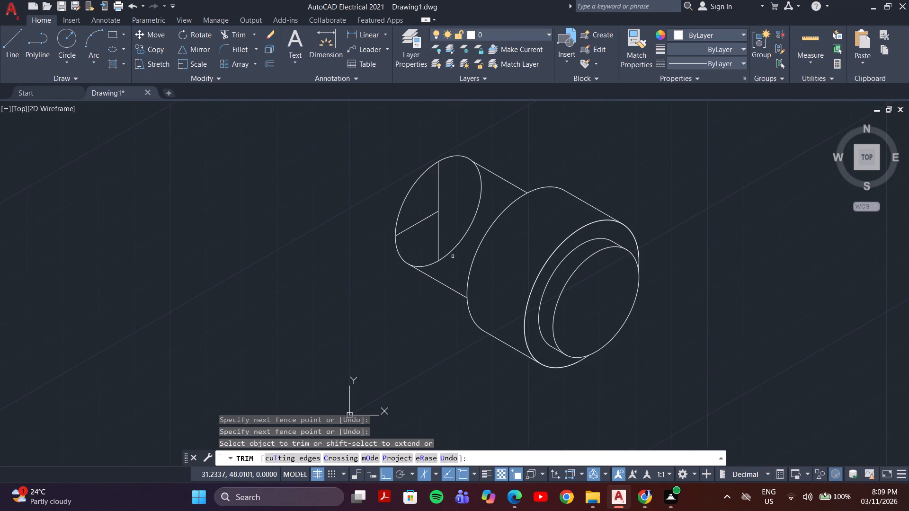
pyautogui.click(456, 242)
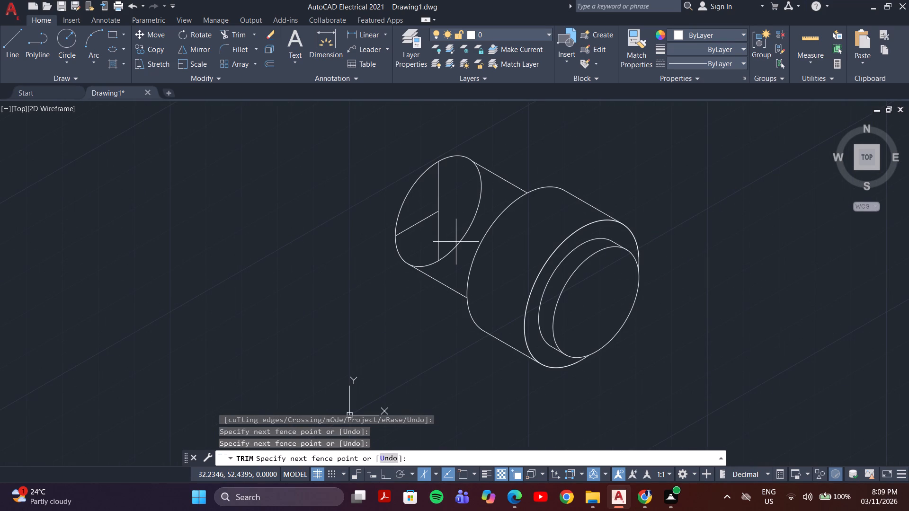
pyautogui.click(459, 251)
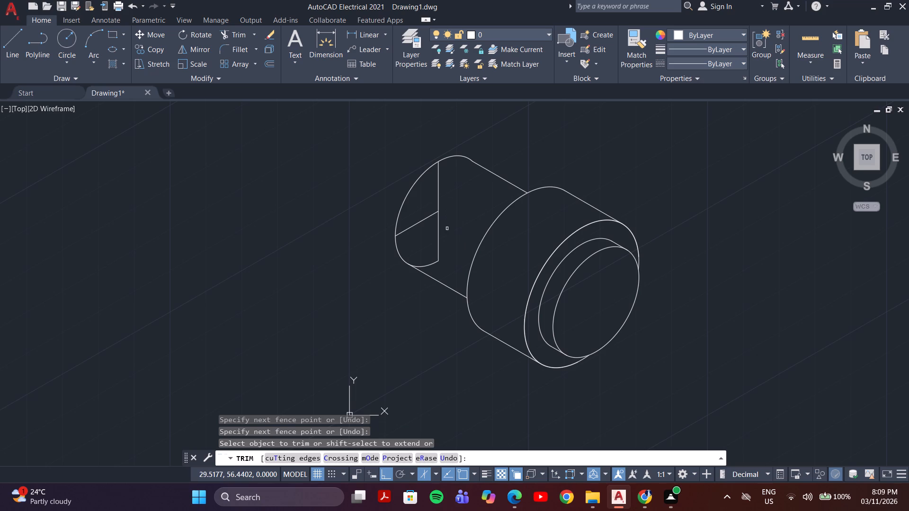
pyautogui.press('Escape')
# On Isoplane Left, draw a 10 mm line at 330° from the upper end of the rear face's vertical line.
pyautogui.press('l')
pyautogui.press('Return')
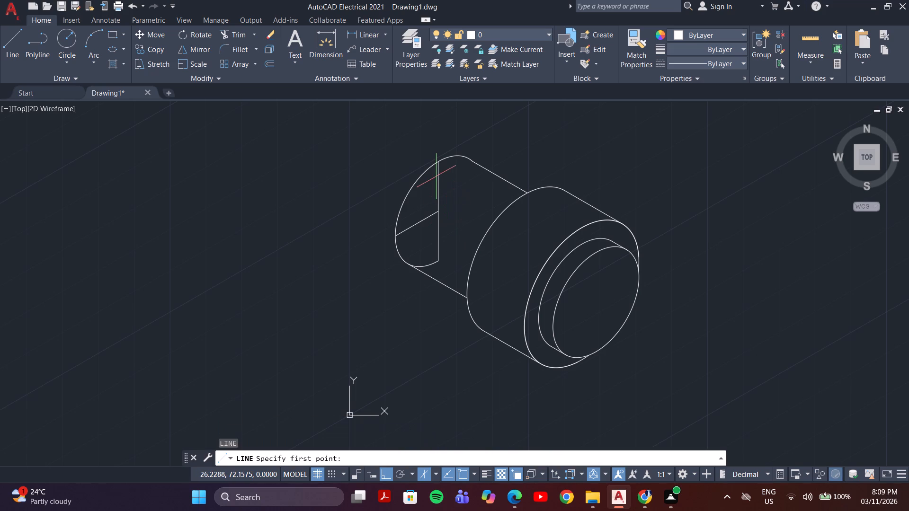
pyautogui.press('F5')
pyautogui.click(437, 161)
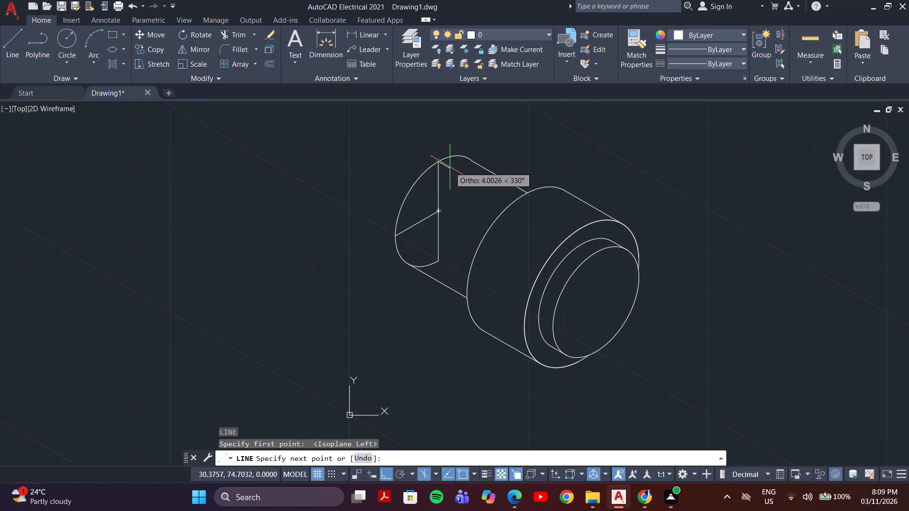
pyautogui.write('10')
pyautogui.press('Return')
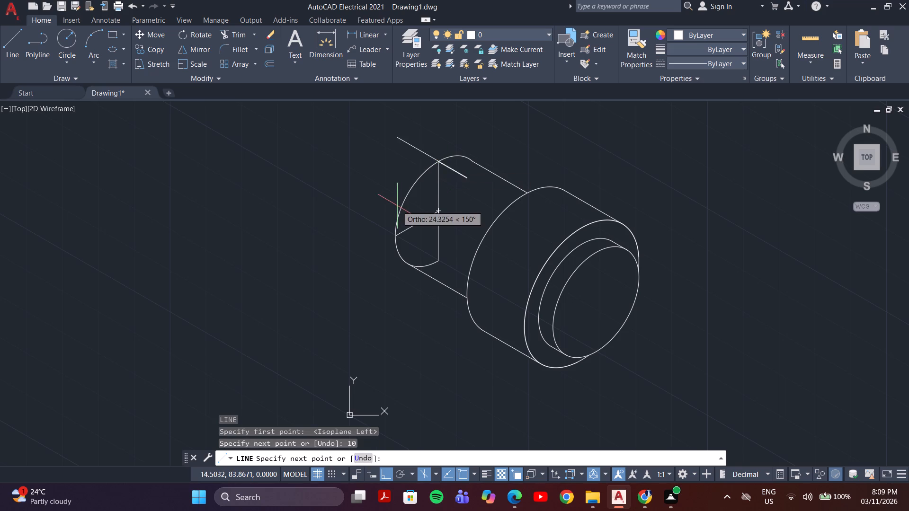
# Delete the 10 mm line starting at the upper end of the rear face's vertical line.
pyautogui.press('Escape')
pyautogui.click(463, 174)
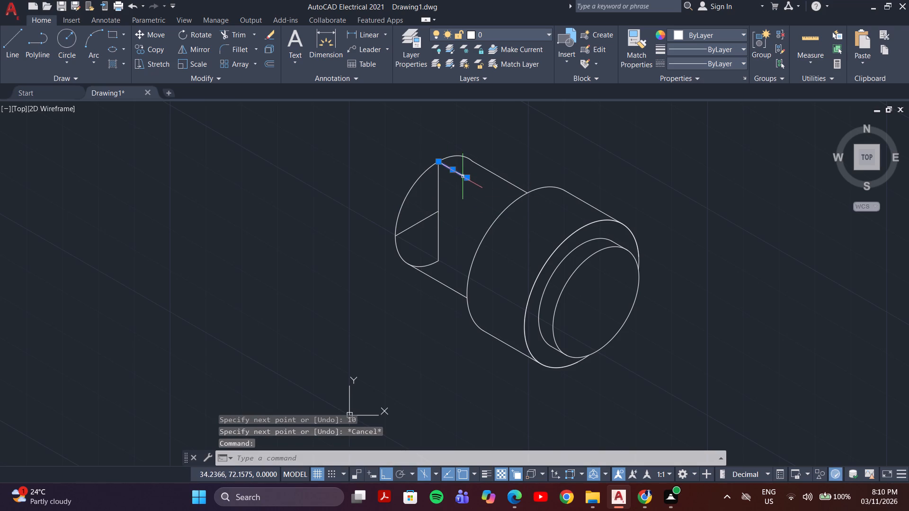
pyautogui.press('Delete')
# Draw a 5 mm line at 330° from the upper end of the rear face's vertical line.
pyautogui.press('l')
pyautogui.press('Return')
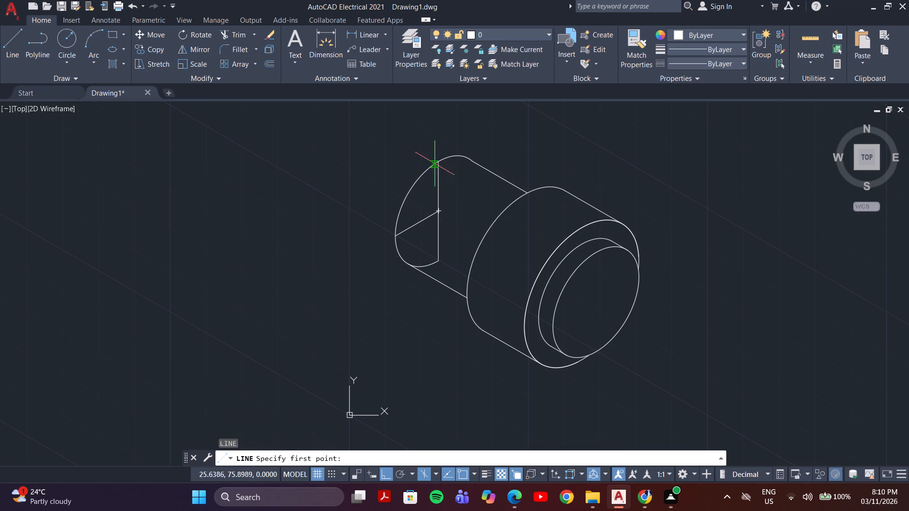
pyautogui.click(437, 162)
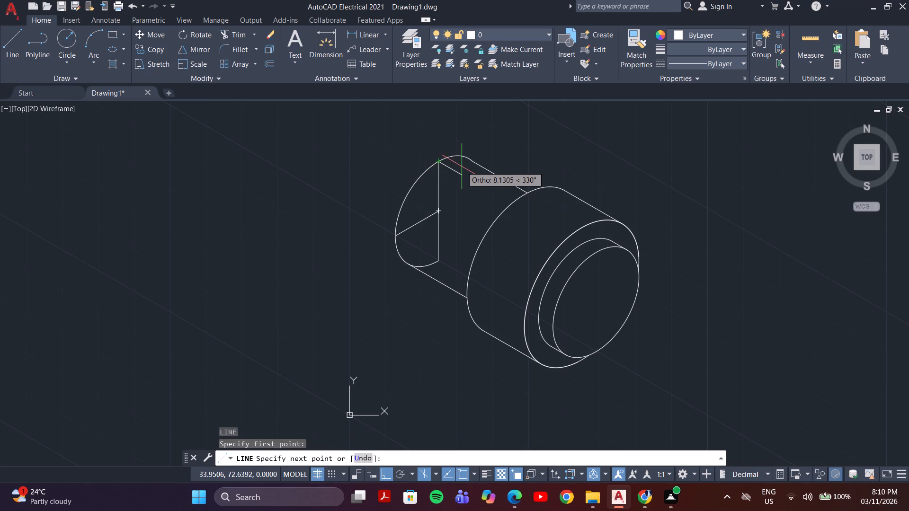
pyautogui.press('5')
pyautogui.press('Return')
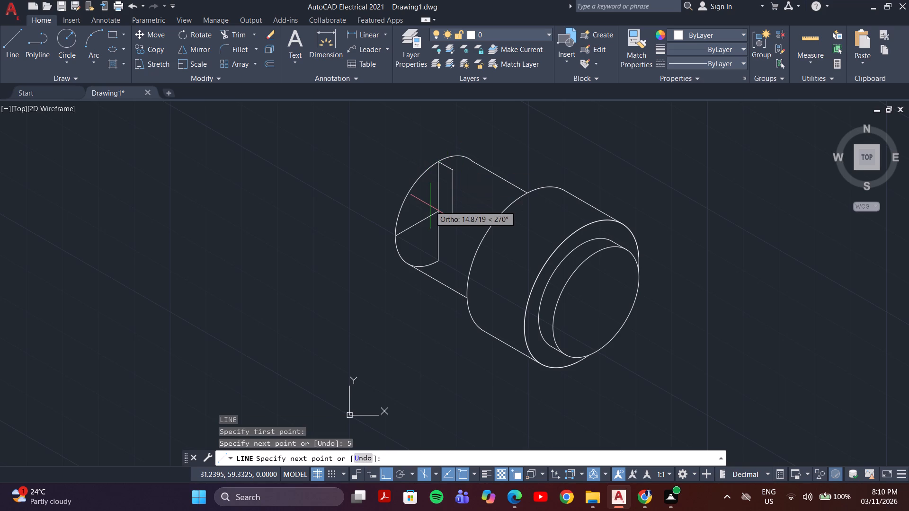
# On Isoplane Top, continue from the 5 mm line's end with connected lines: 45 mm at 210°, 20 mm at 330° and 45 mm at 30°.
pyautogui.press('F5')
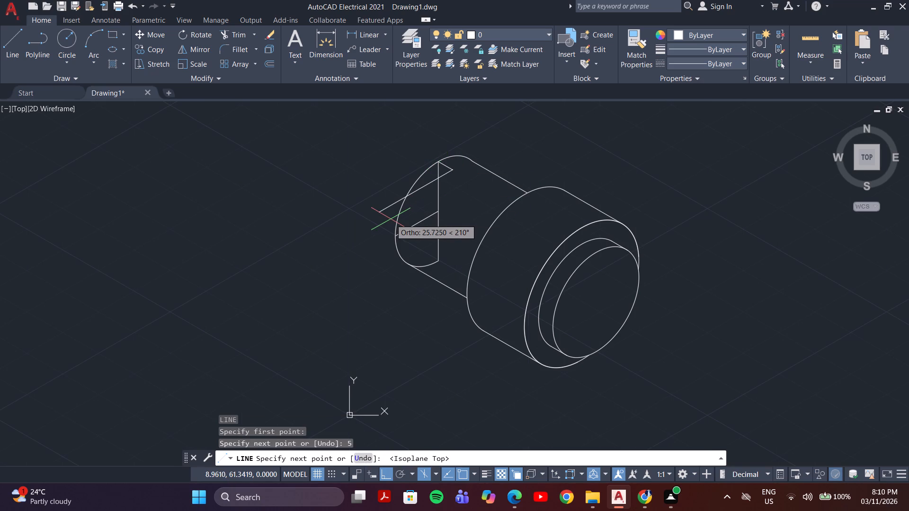
pyautogui.write('45')
pyautogui.press('Return')
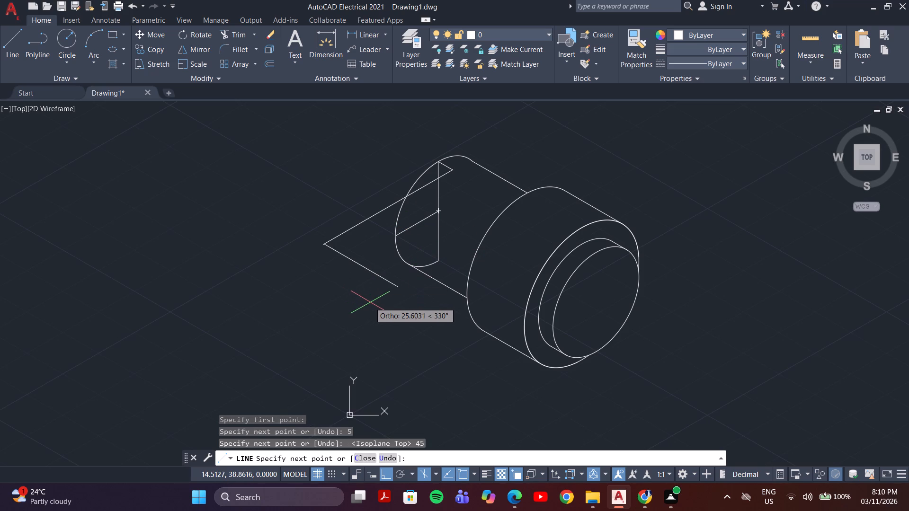
pyautogui.press('2')
pyautogui.press('0')
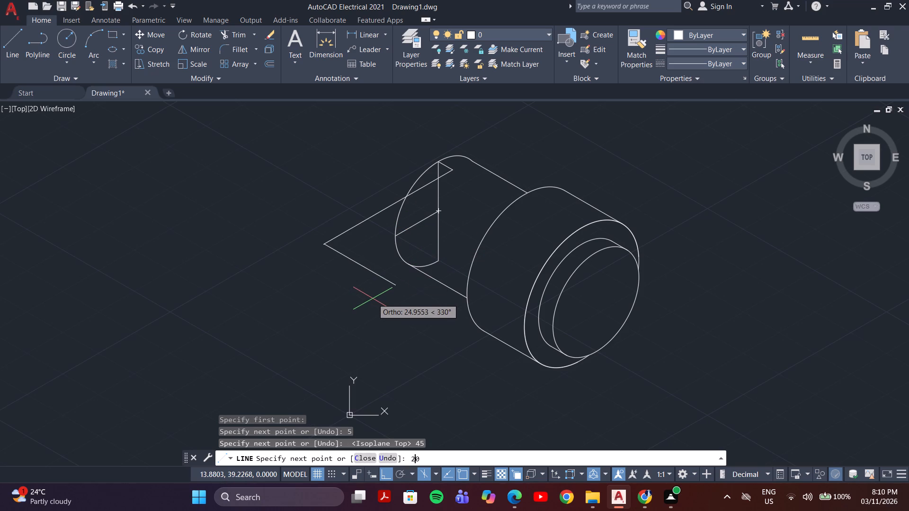
pyautogui.press('Return')
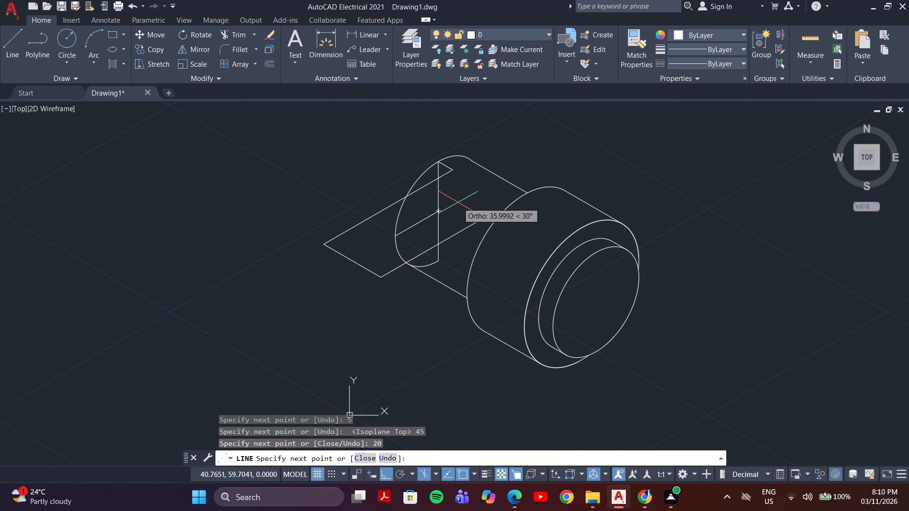
pyautogui.write('45')
pyautogui.press('Return')
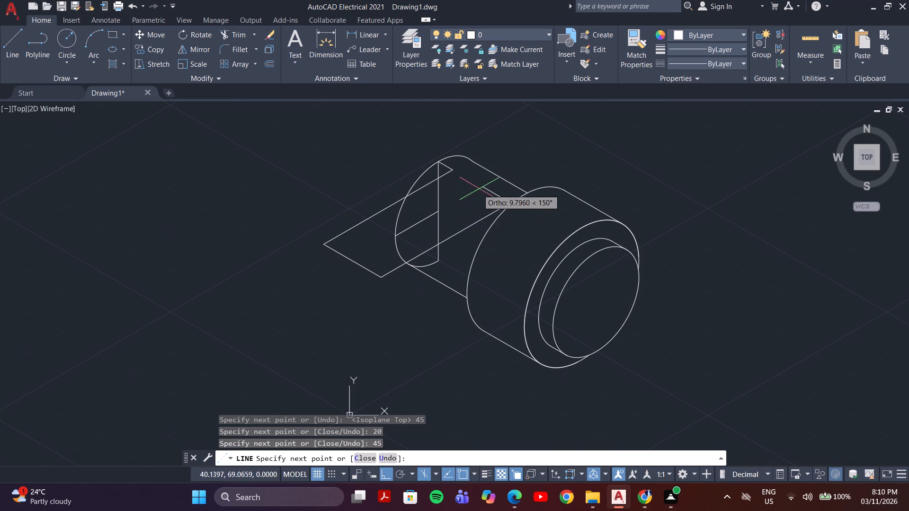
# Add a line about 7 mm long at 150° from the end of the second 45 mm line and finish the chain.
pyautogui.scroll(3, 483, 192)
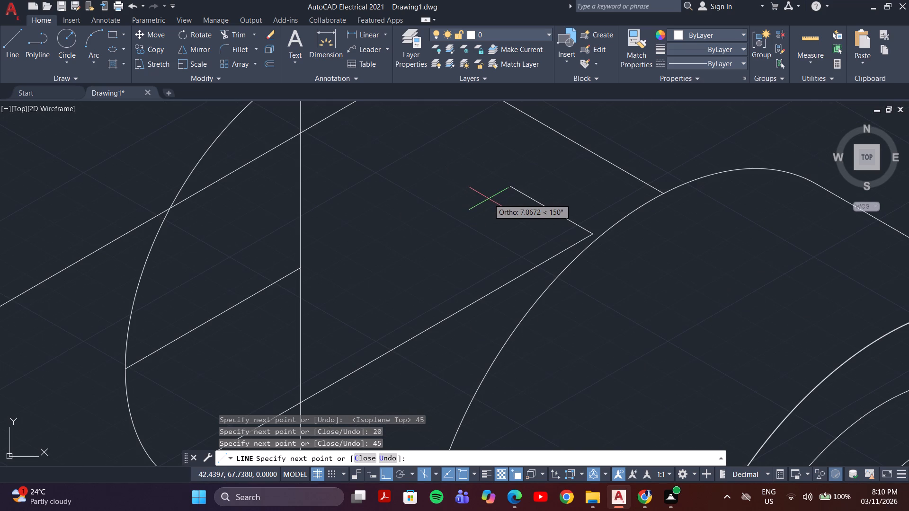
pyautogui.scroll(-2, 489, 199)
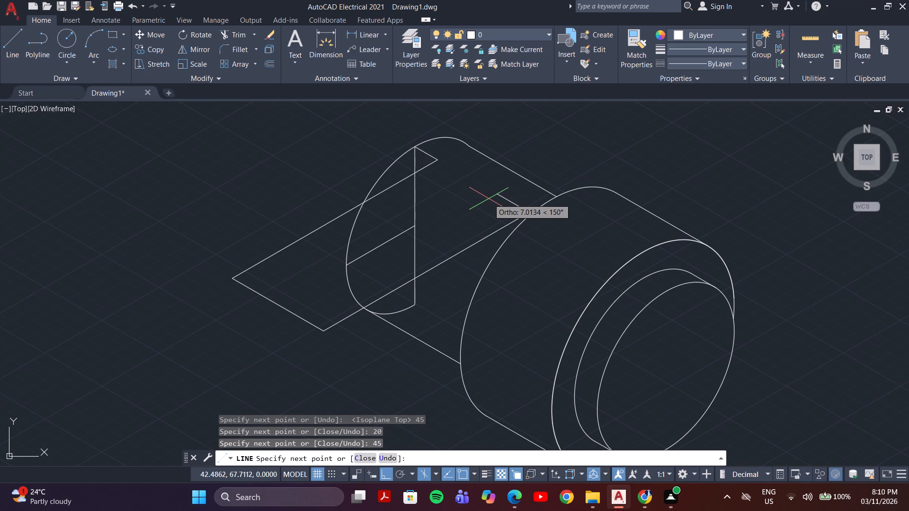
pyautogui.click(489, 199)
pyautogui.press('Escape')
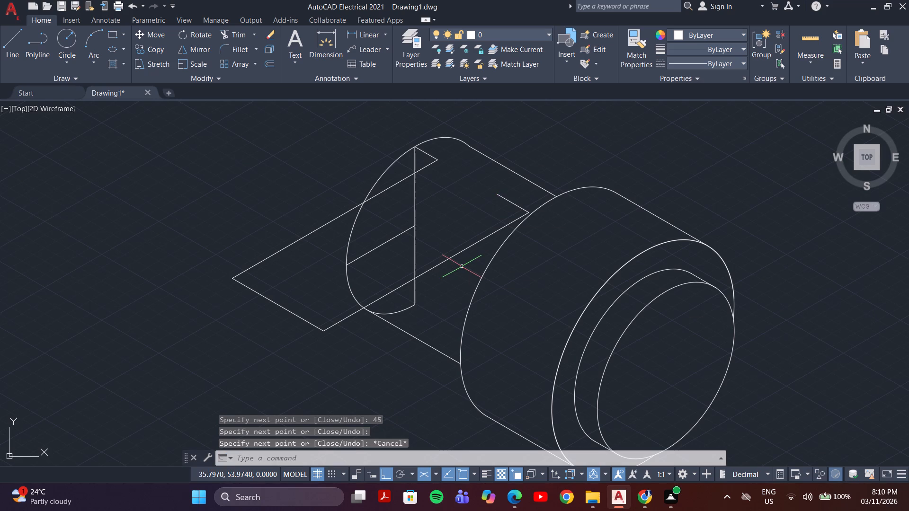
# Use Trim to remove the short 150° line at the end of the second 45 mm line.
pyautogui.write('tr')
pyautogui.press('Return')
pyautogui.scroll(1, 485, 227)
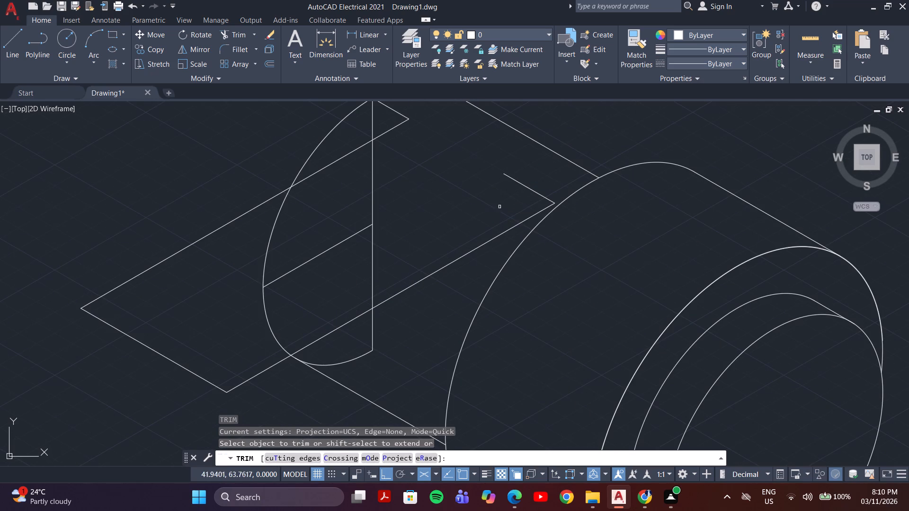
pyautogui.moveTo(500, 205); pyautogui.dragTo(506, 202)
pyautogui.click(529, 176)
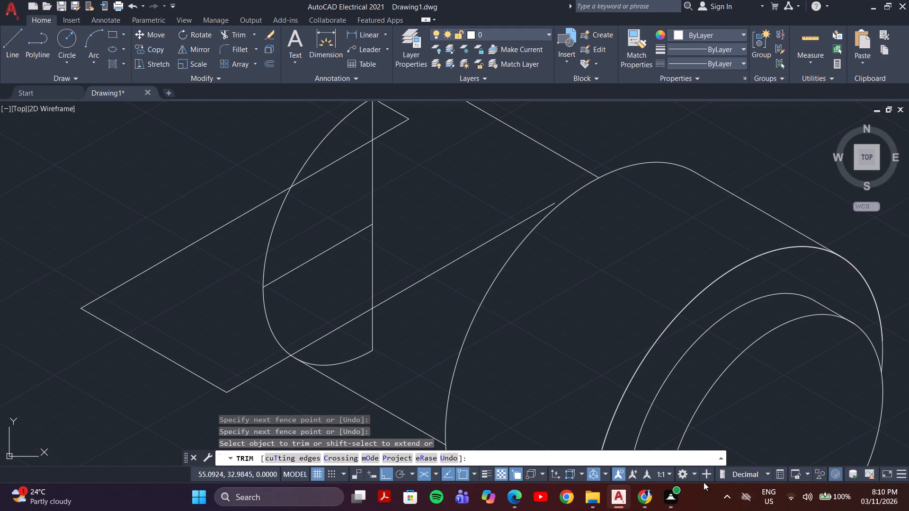
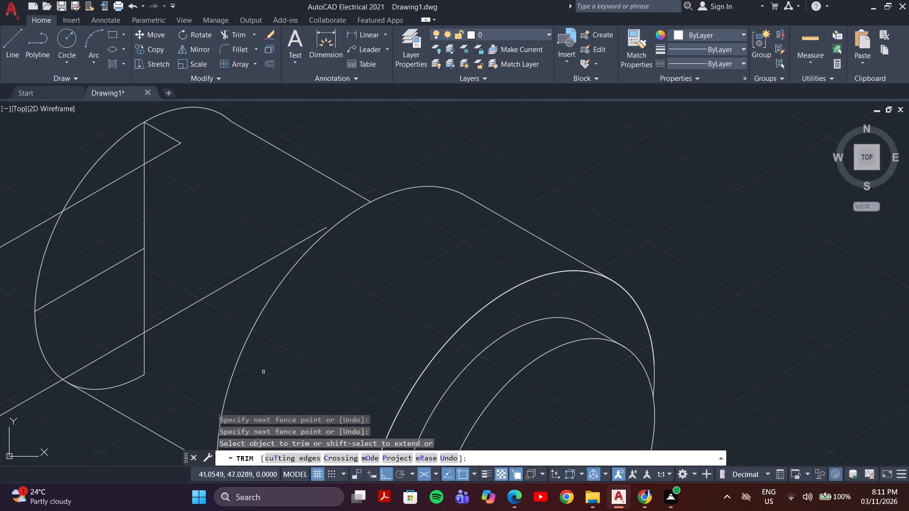
# Copy the middle front arc from its upper end to where the rear shaft's upper edge meets the large cylinder's rear edge.
pyautogui.scroll(-1, 374, 247)
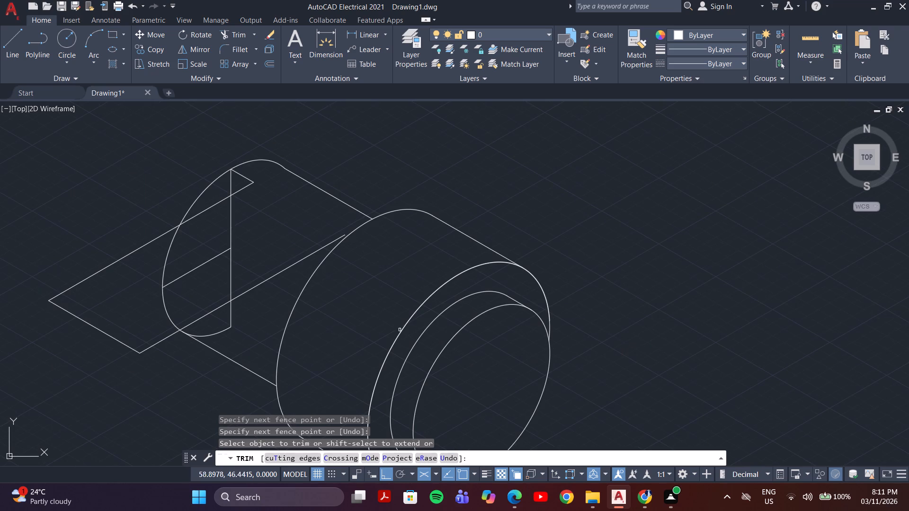
pyautogui.press('Escape')
pyautogui.click(418, 343)
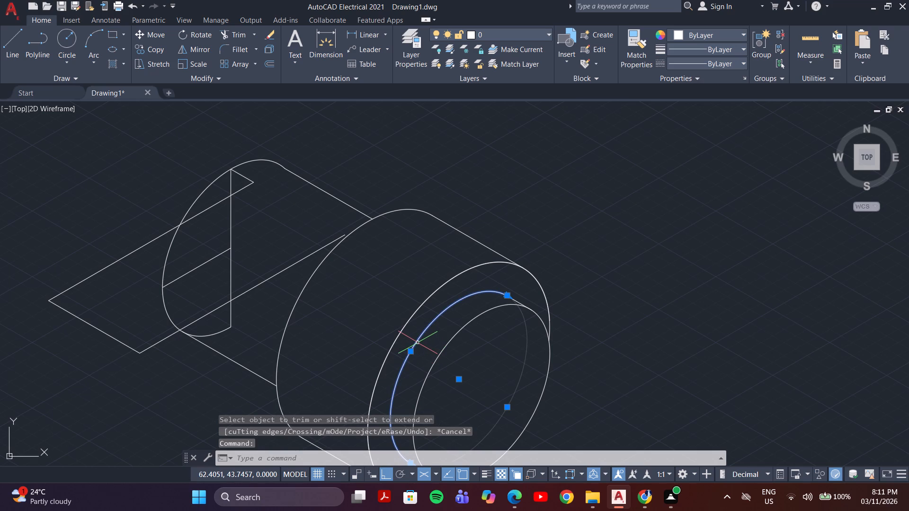
pyautogui.scroll(-2, 455, 360)
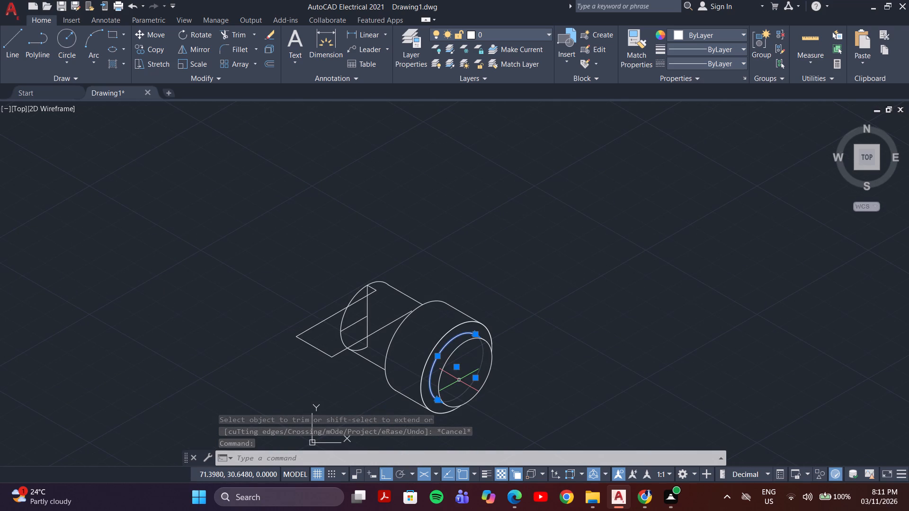
pyautogui.write('co')
pyautogui.press('Return')
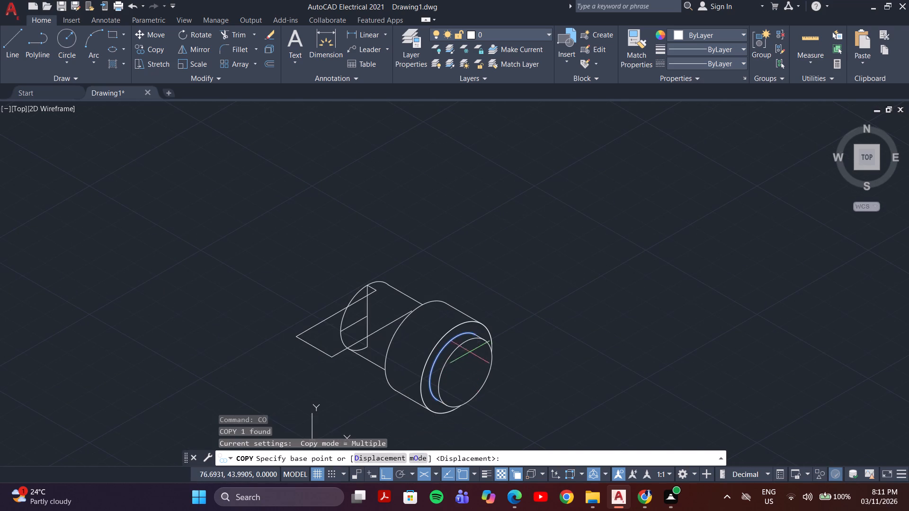
pyautogui.scroll(3, 472, 346)
pyautogui.click(487, 301)
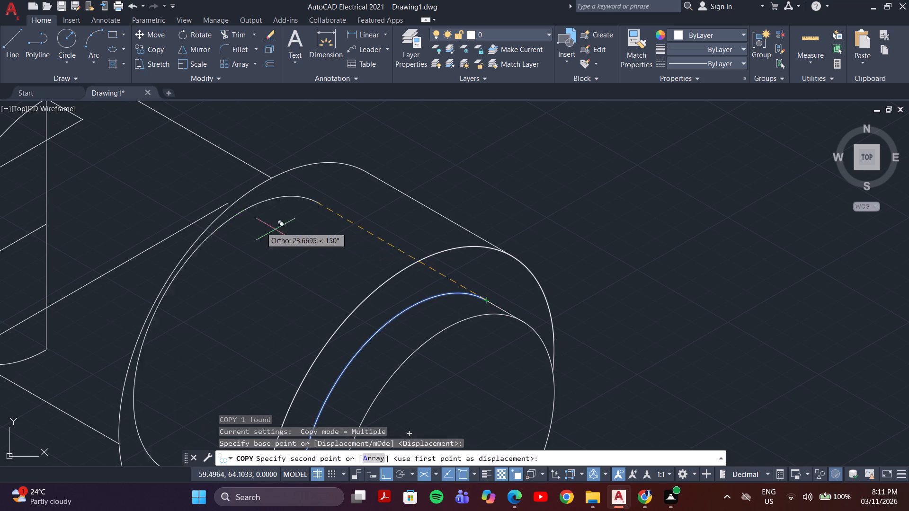
pyautogui.click(275, 176)
pyautogui.press('Escape')
pyautogui.scroll(-2, 293, 313)
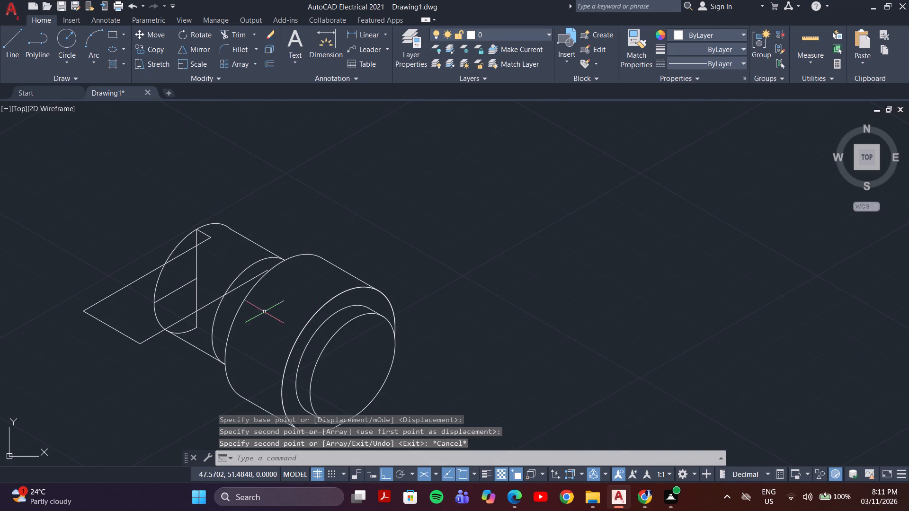
# Trim away the rear face's vertical line, the short 30° line inside it, and the arc portion below the plate's 45 mm edge.
pyautogui.moveTo(262, 312); pyautogui.dragTo(360, 317, button='middle')
pyautogui.scroll(2, 339, 293)
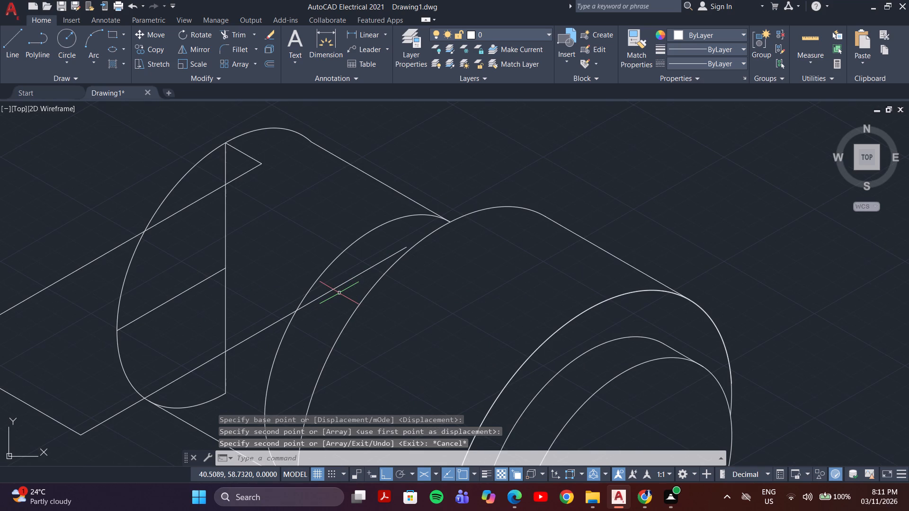
pyautogui.scroll(-1, 287, 351)
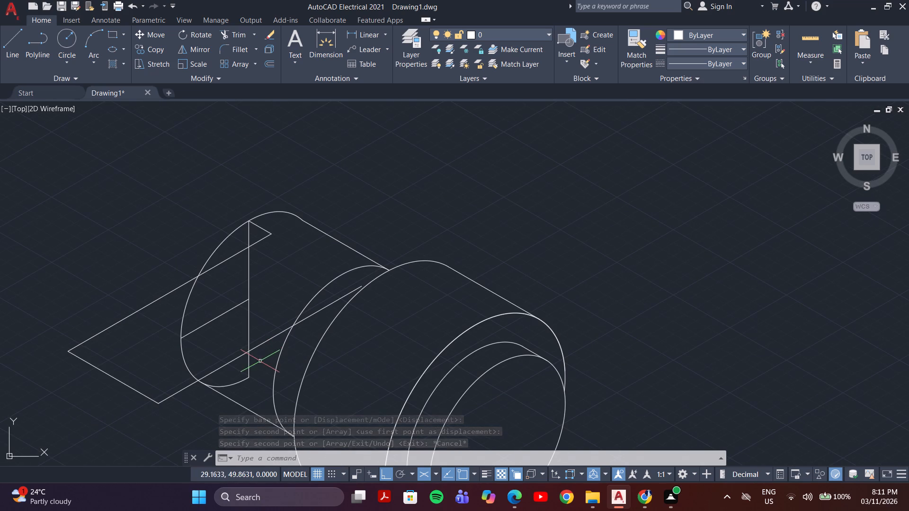
pyautogui.moveTo(247, 364); pyautogui.dragTo(188, 304, button='middle')
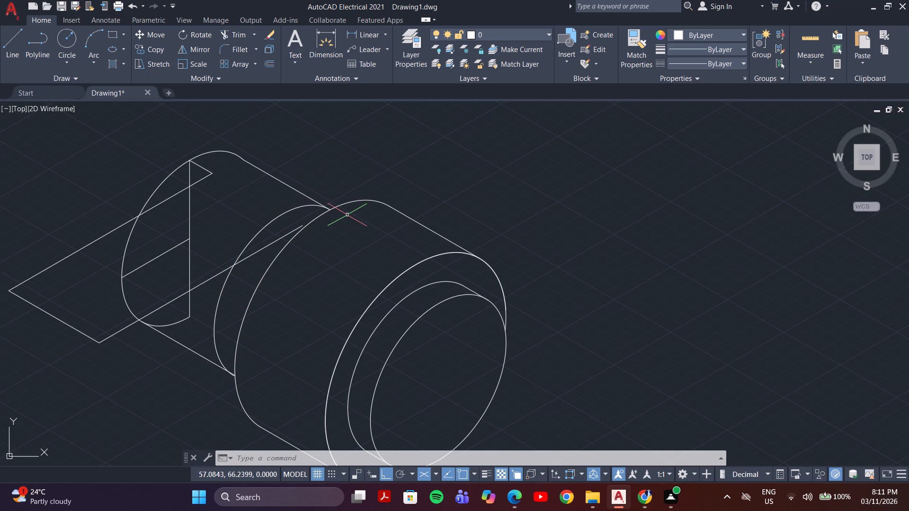
pyautogui.press('Escape')
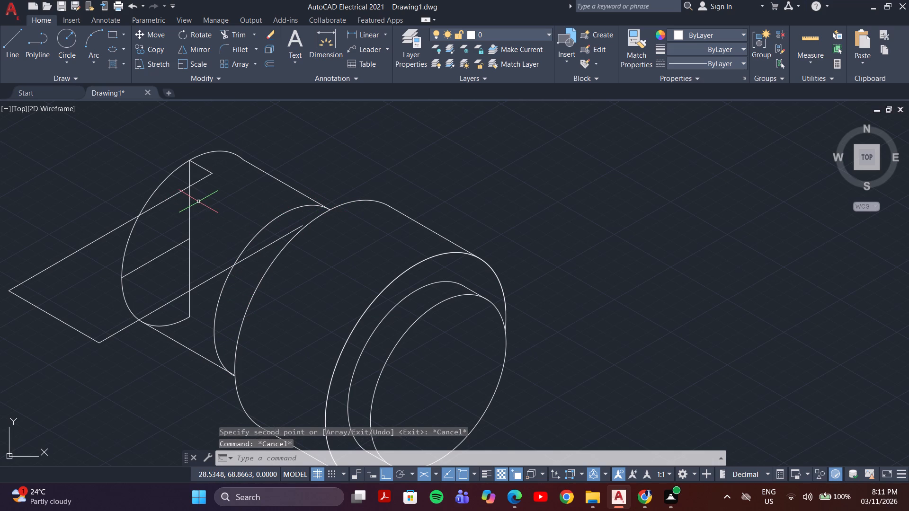
pyautogui.write('tr')
pyautogui.press('Return')
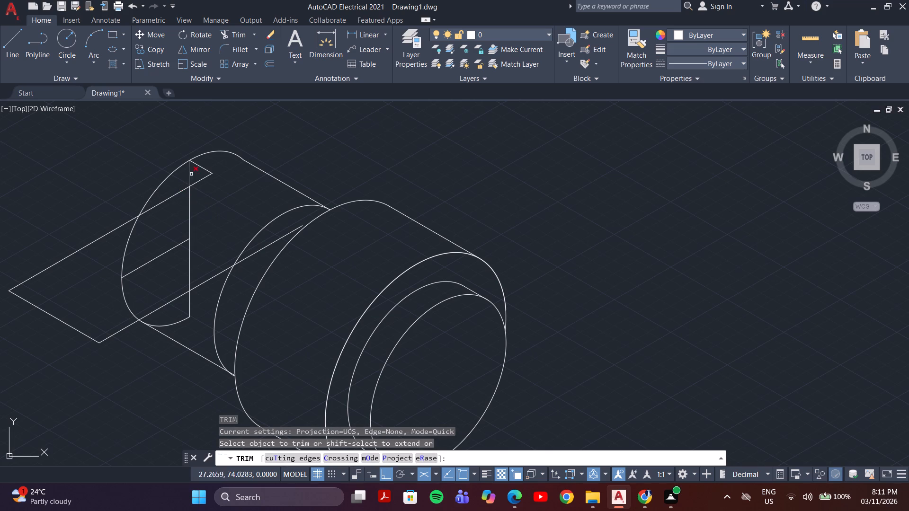
pyautogui.click(191, 174)
pyautogui.moveTo(214, 208); pyautogui.dragTo(206, 257)
pyautogui.moveTo(202, 301); pyautogui.dragTo(178, 329)
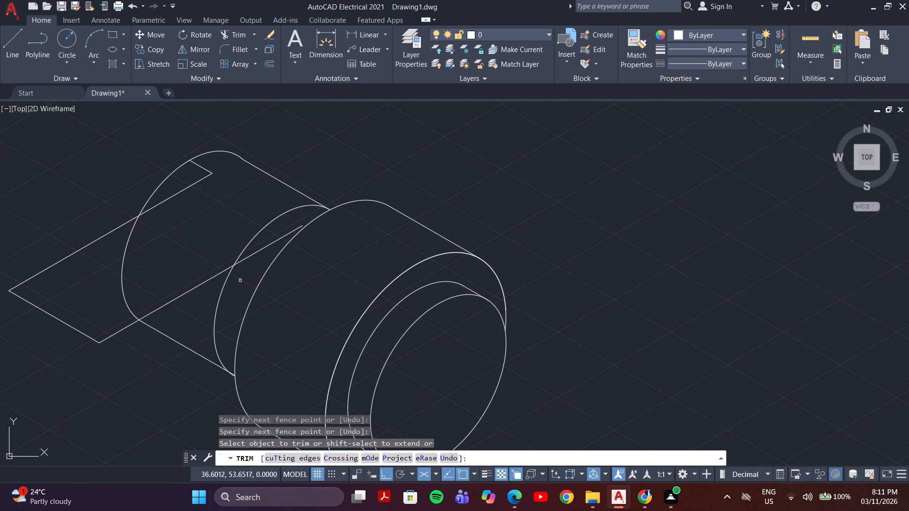
# Trim the copied arc above the plate's front 45 mm edge and remove that edge's portion beyond the arc.
pyautogui.moveTo(258, 237); pyautogui.dragTo(250, 227)
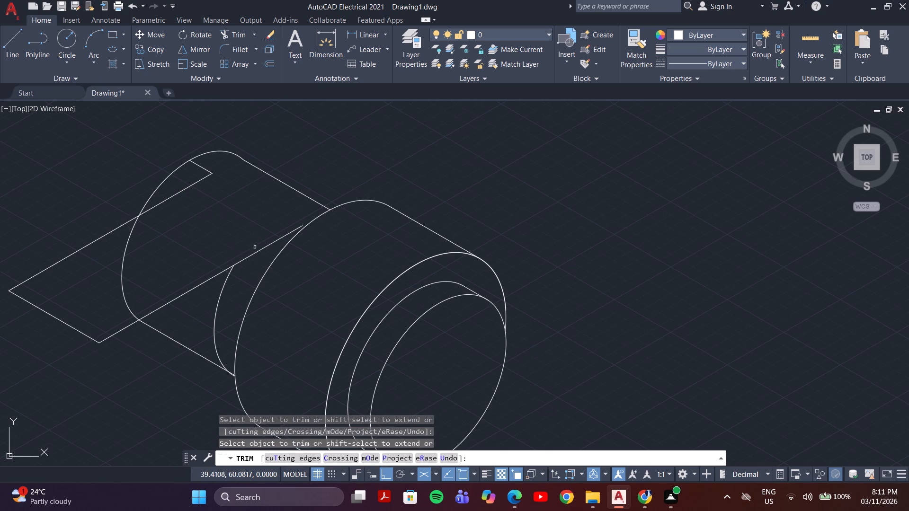
pyautogui.moveTo(255, 247); pyautogui.dragTo(256, 263)
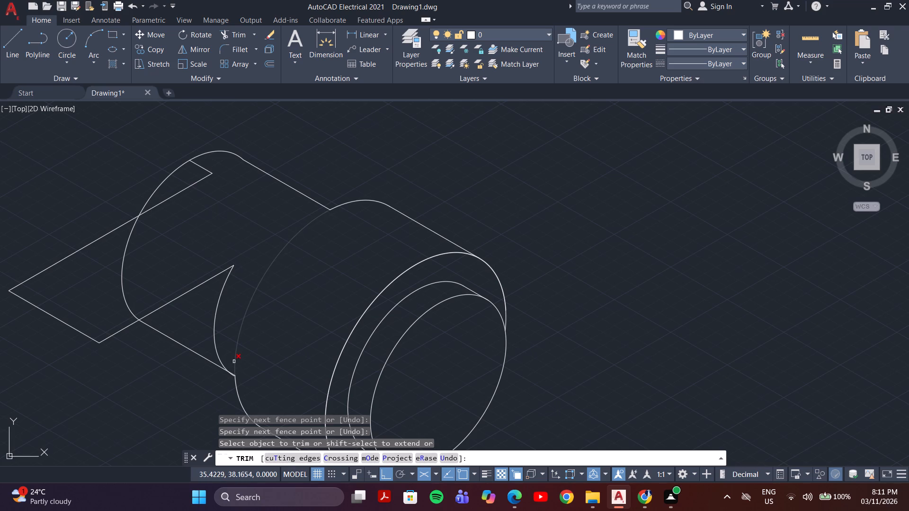
pyautogui.press('Escape')
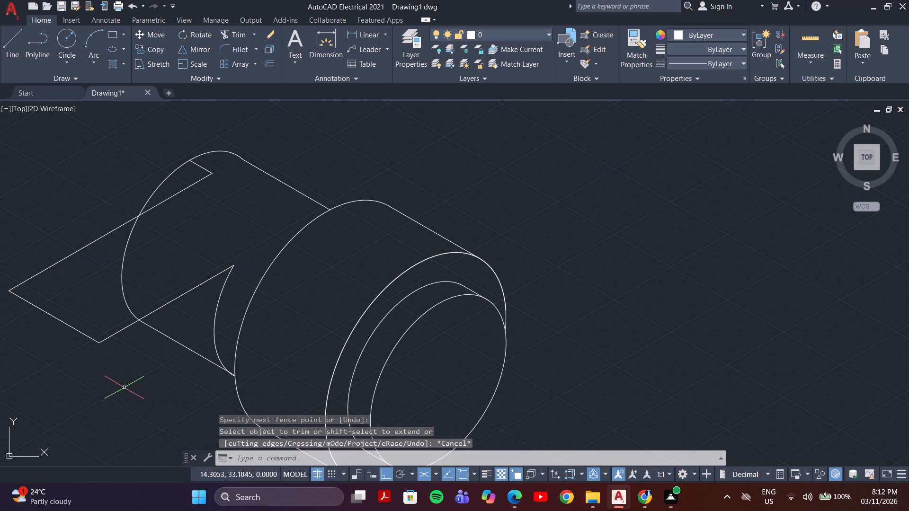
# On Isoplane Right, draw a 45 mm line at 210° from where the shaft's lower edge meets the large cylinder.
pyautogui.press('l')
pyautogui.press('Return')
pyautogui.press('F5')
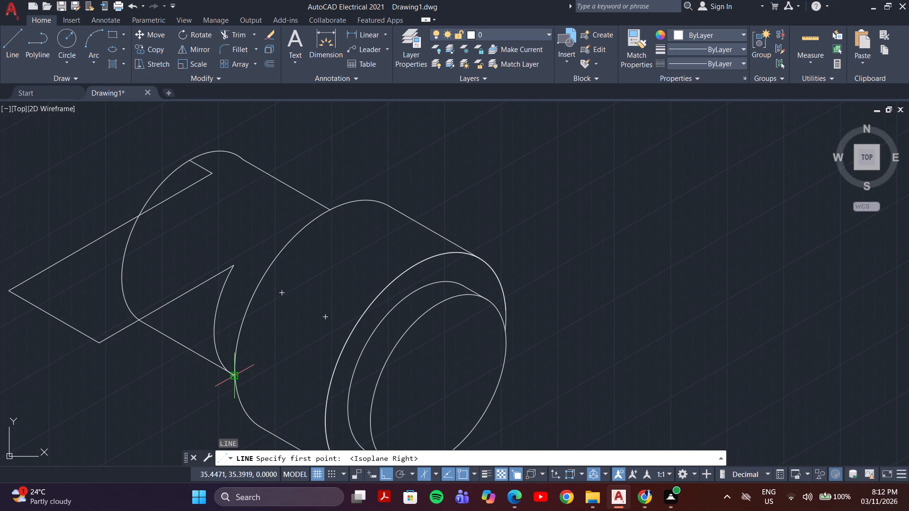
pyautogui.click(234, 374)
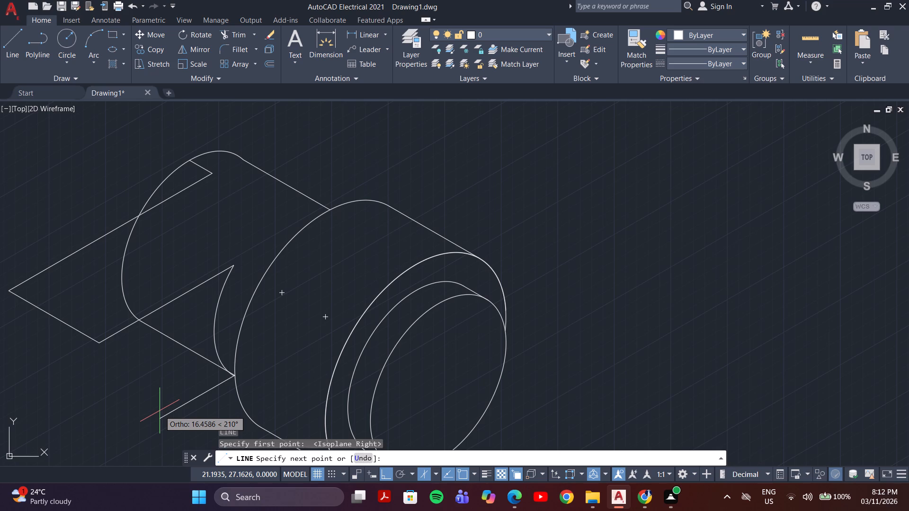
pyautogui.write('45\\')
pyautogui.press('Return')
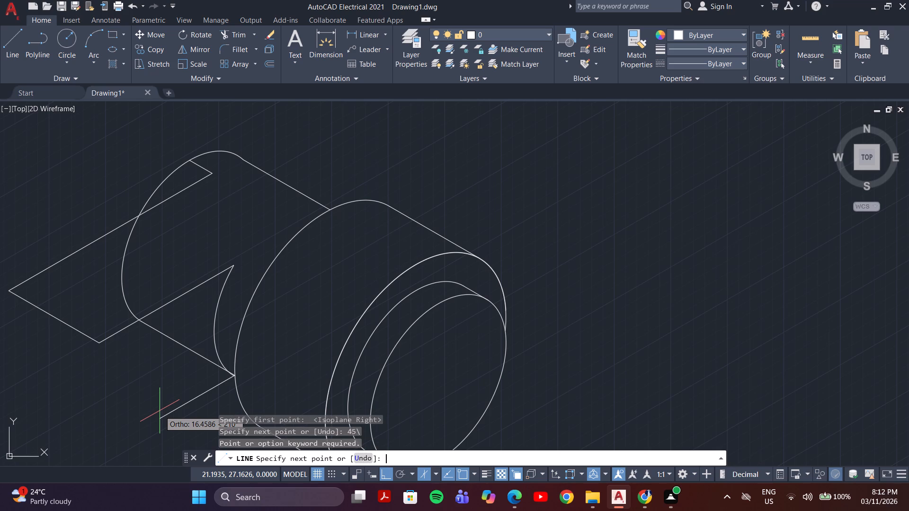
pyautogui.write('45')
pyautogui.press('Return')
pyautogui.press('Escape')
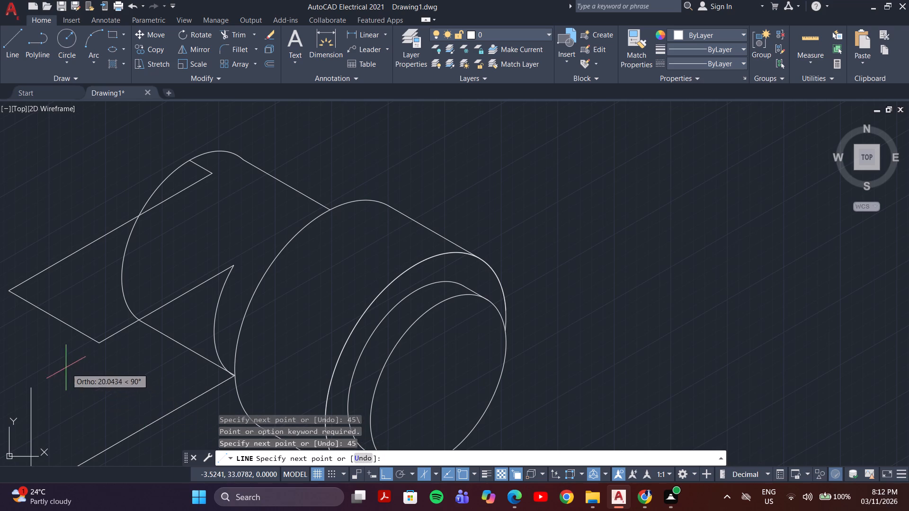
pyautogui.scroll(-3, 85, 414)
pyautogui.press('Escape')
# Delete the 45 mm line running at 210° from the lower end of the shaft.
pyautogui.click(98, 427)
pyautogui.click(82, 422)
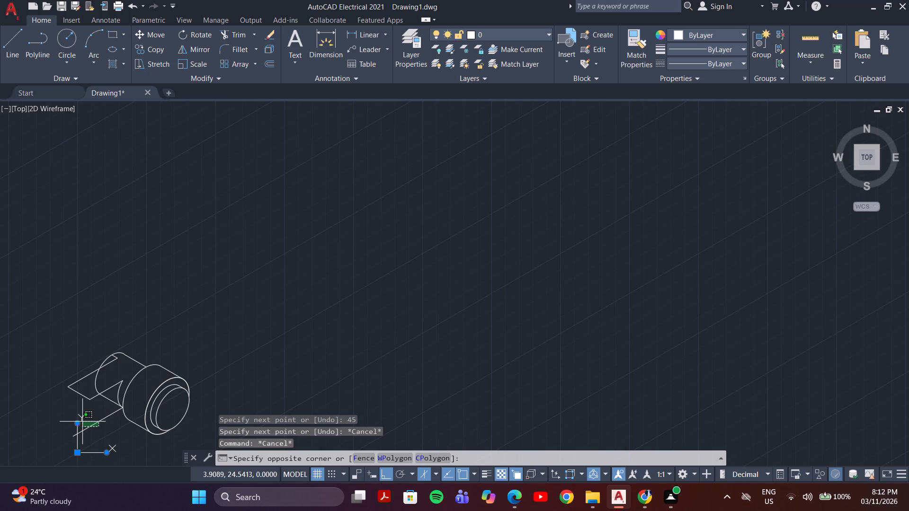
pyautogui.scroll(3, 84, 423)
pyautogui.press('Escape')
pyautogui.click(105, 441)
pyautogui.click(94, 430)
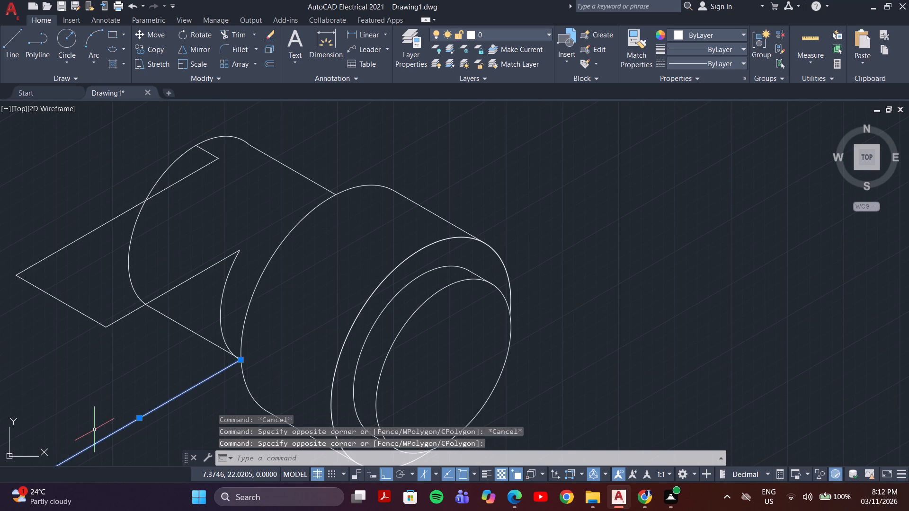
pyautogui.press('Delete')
# Draw a 45 mm line at 210° from where the shaft's lower edge meets the large cylinder.
pyautogui.press('l')
pyautogui.press('Return')
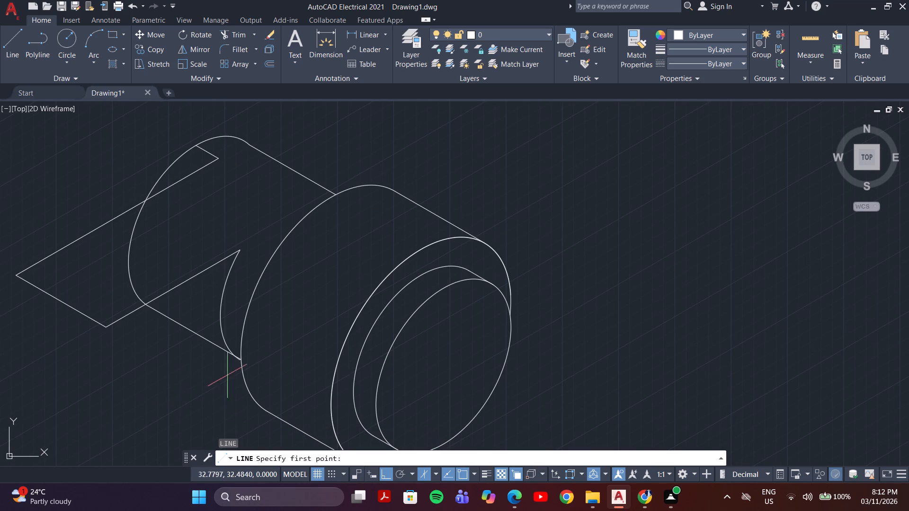
pyautogui.click(242, 359)
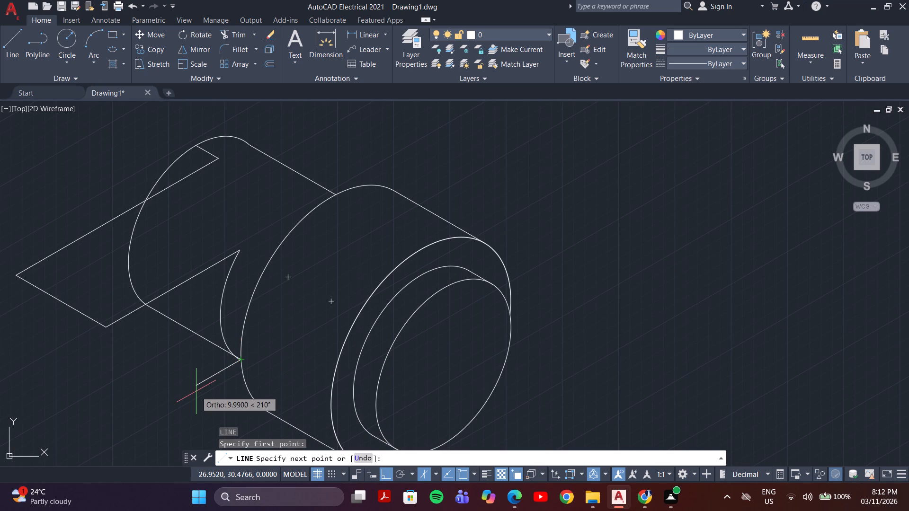
pyautogui.write('45')
pyautogui.press('Return')
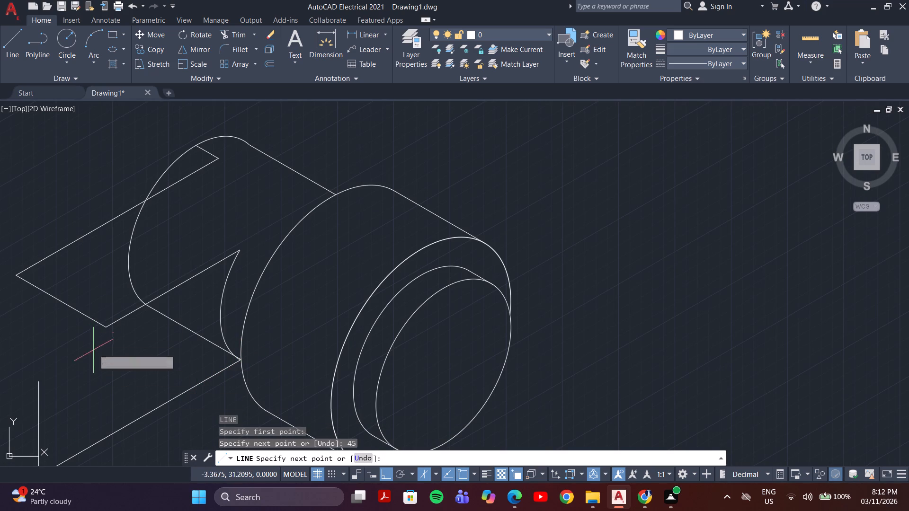
pyautogui.press('Escape')
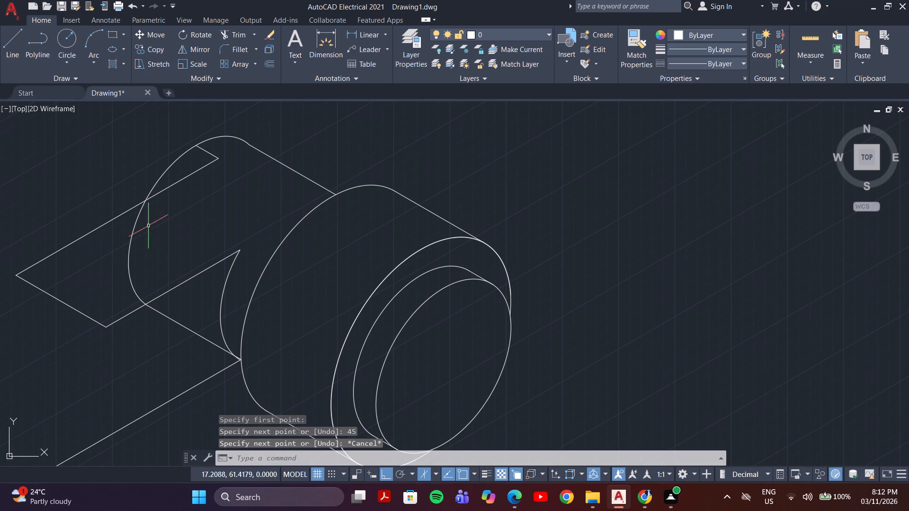
# Draw a vertical line down from the plate's front outer corner, crossing past the lower 45 mm line.
pyautogui.press('l')
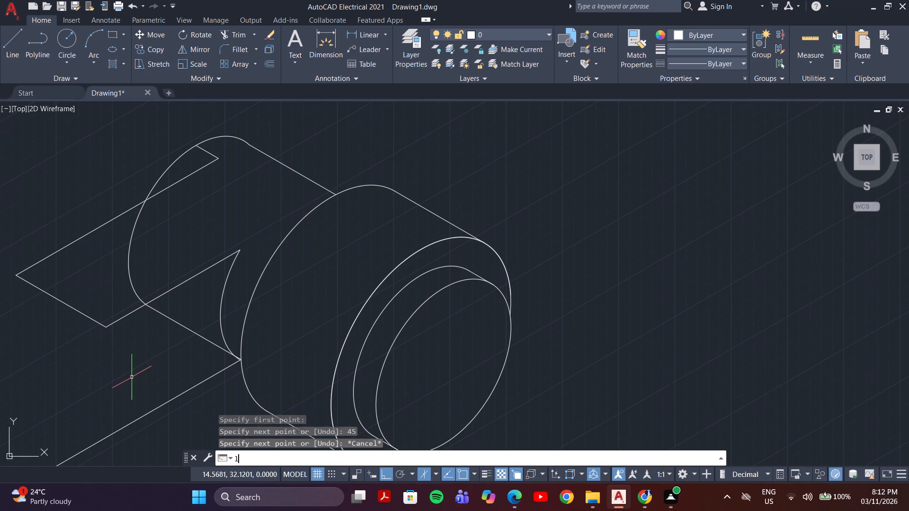
pyautogui.press('Return')
pyautogui.moveTo(104, 329); pyautogui.dragTo(105, 354)
pyautogui.click(116, 446)
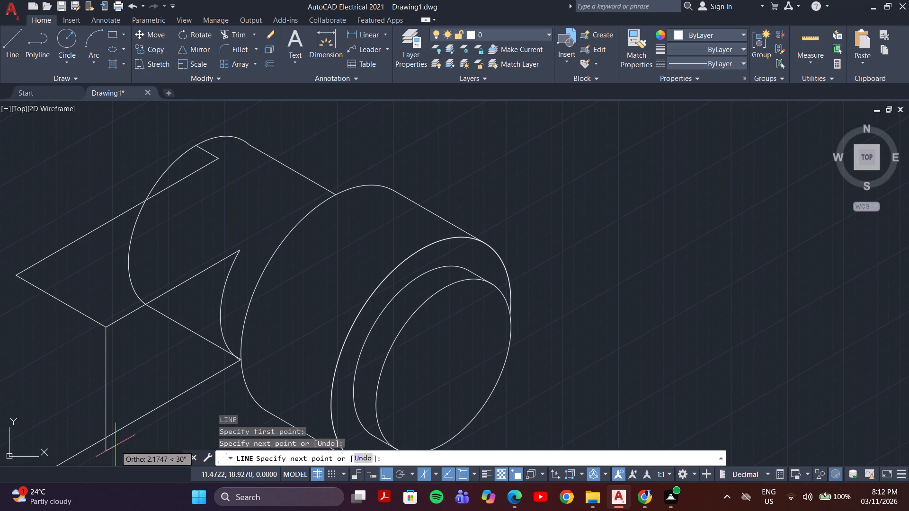
pyautogui.press('Escape')
# Trim the overhanging ends of the vertical line and the lower 45 mm line so they form a corner.
pyautogui.moveTo(108, 435); pyautogui.dragTo(160, 366, button='middle')
pyautogui.write('tr')
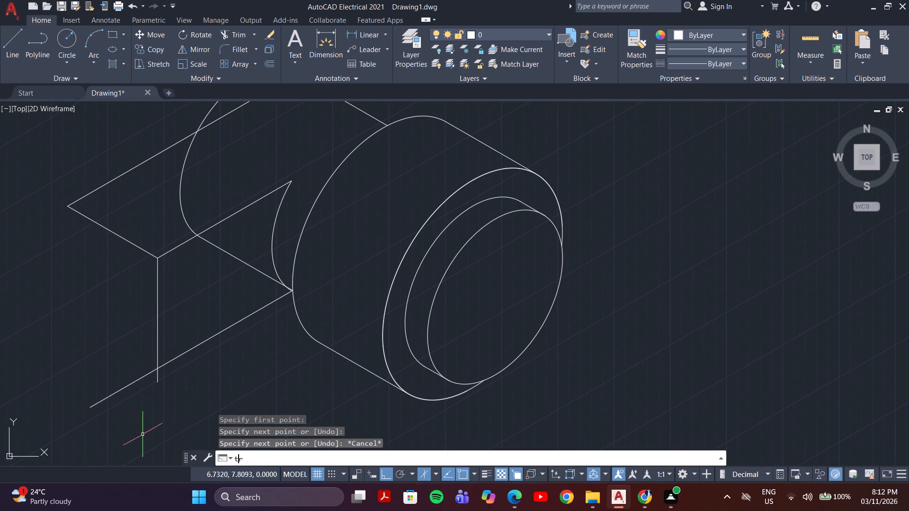
pyautogui.press('Return')
pyautogui.scroll(2, 143, 435)
pyautogui.moveTo(141, 281); pyautogui.dragTo(242, 284)
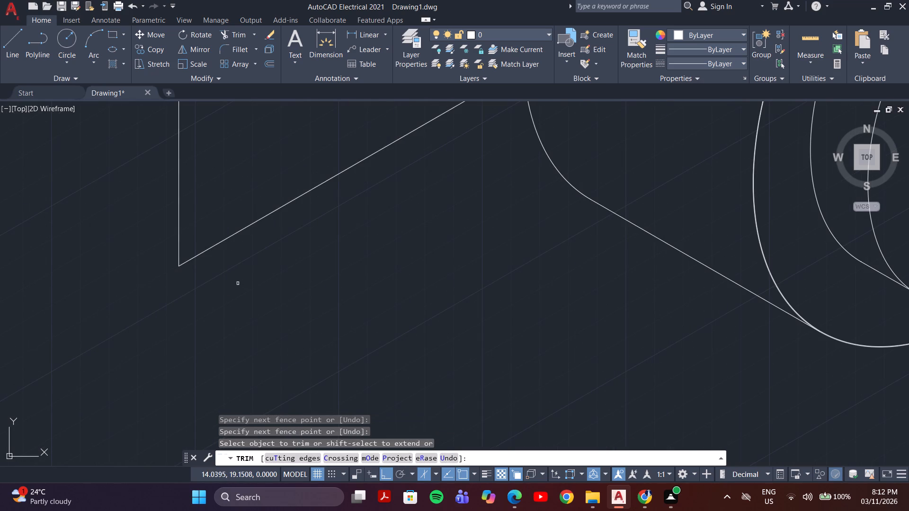
pyautogui.scroll(-2, 223, 309)
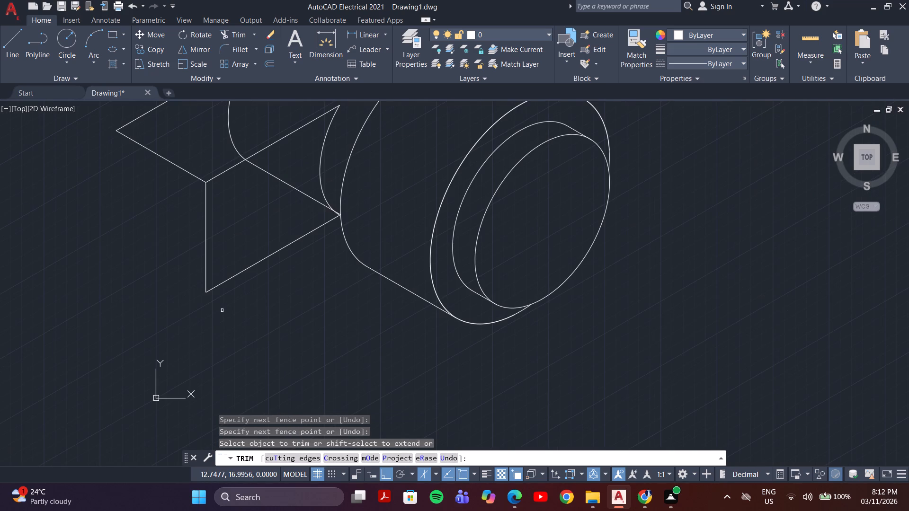
pyautogui.press('Escape')
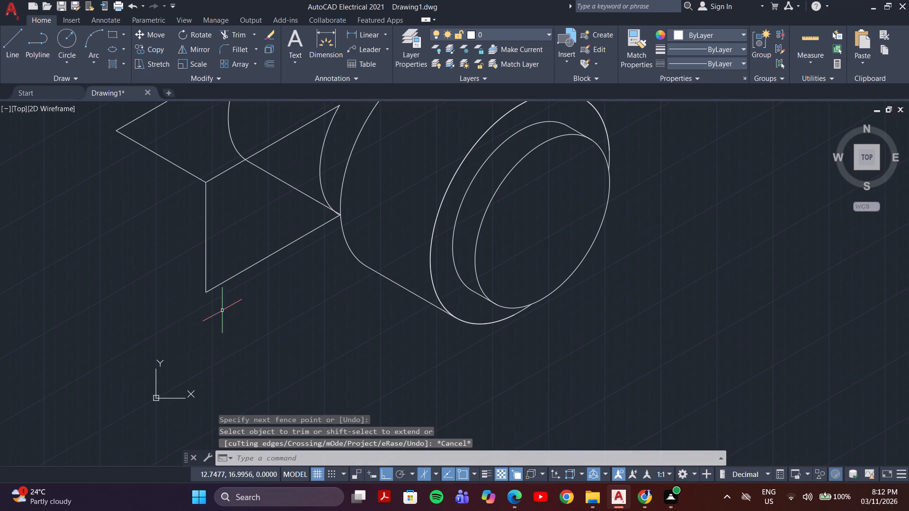
# Draw a vertical line down from the plate's other outer corner, to below the level of the trimmed lower corner.
pyautogui.press('l')
pyautogui.press('Return')
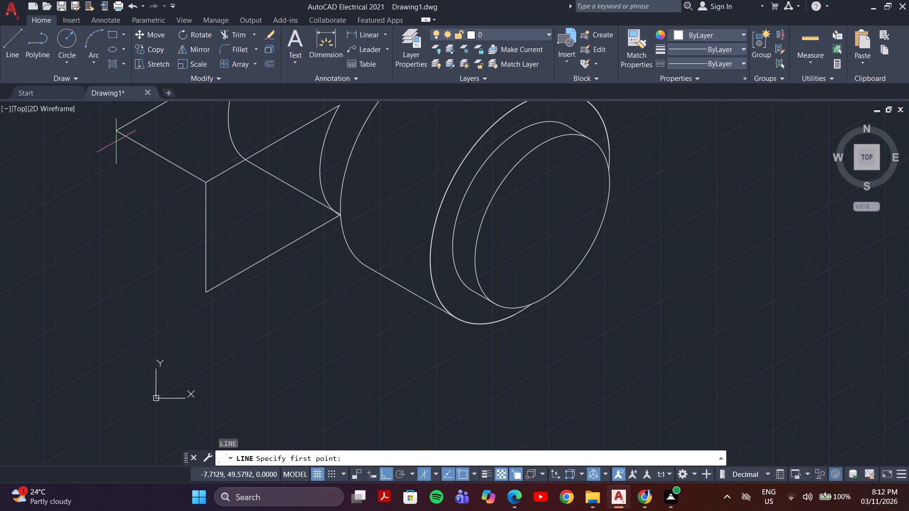
pyautogui.click(115, 130)
pyautogui.click(127, 312)
pyautogui.press('space')
# Draw a left-isoplane line from the block's lower front corner, parallel to the plate's outer edge, crossing past the other vertical line.
pyautogui.press('space')
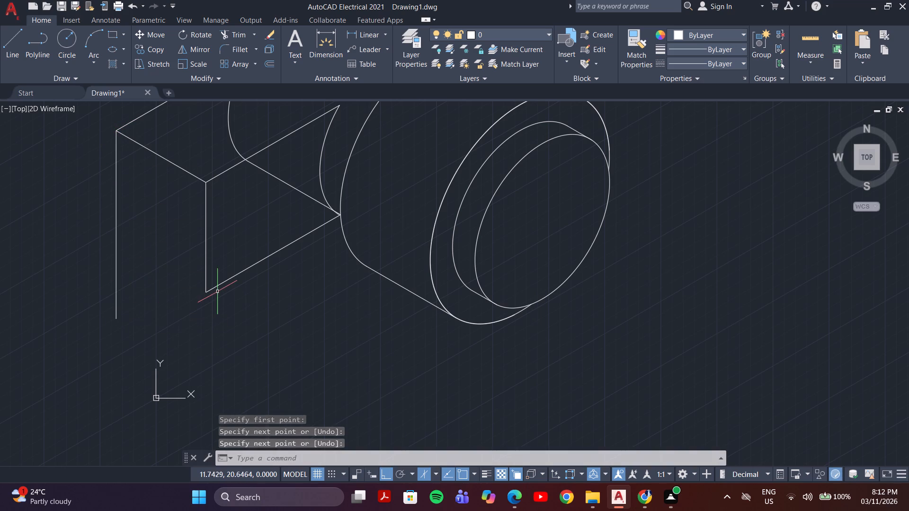
pyautogui.press('F5')
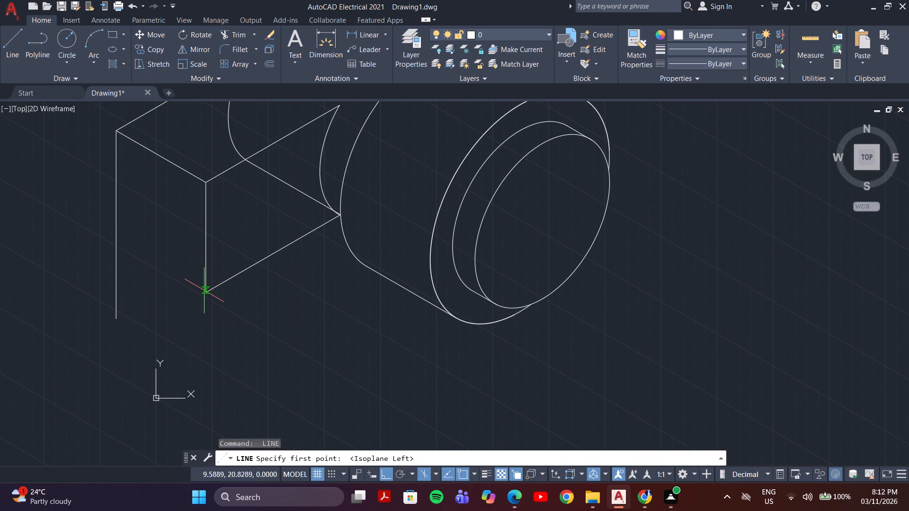
pyautogui.click(206, 290)
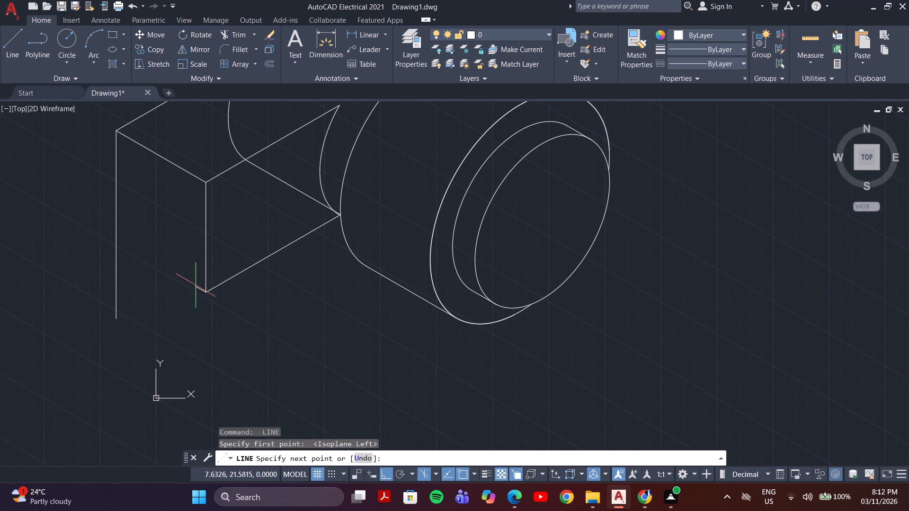
pyautogui.click(80, 242)
pyautogui.press('Escape')
# Trim the overhanging ends of the new bottom line and the vertical line so they meet at the block's lower outer corner.
pyautogui.write('tr')
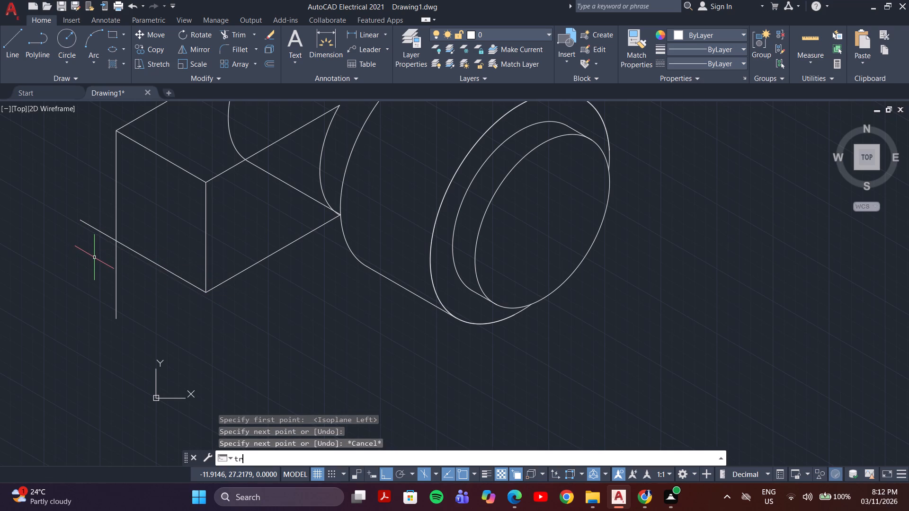
pyautogui.press('Return')
pyautogui.scroll(2, 109, 240)
pyautogui.moveTo(94, 210); pyautogui.dragTo(145, 298)
pyautogui.scroll(-3, 144, 297)
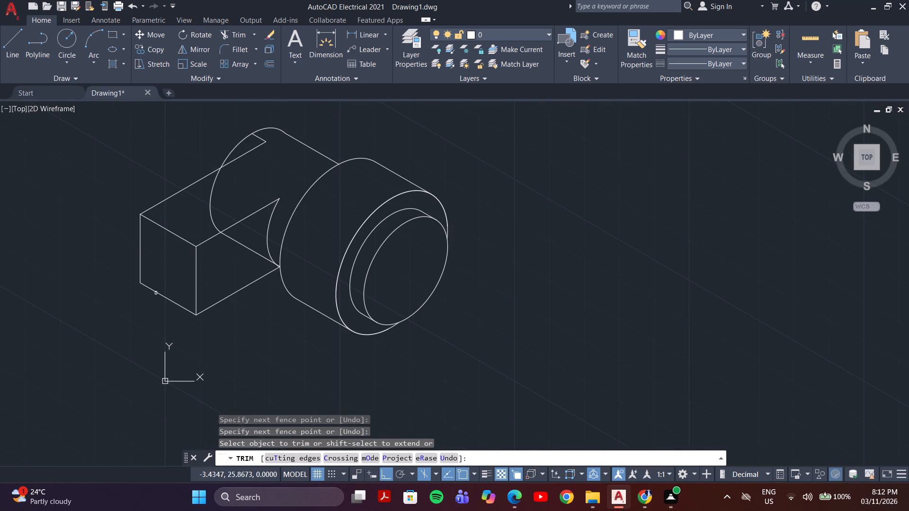
# Trim the portions of the rear shaft's end arc and lower edge hidden by the block, plus the short plate edge inside the arc.
pyautogui.moveTo(223, 199); pyautogui.dragTo(195, 213)
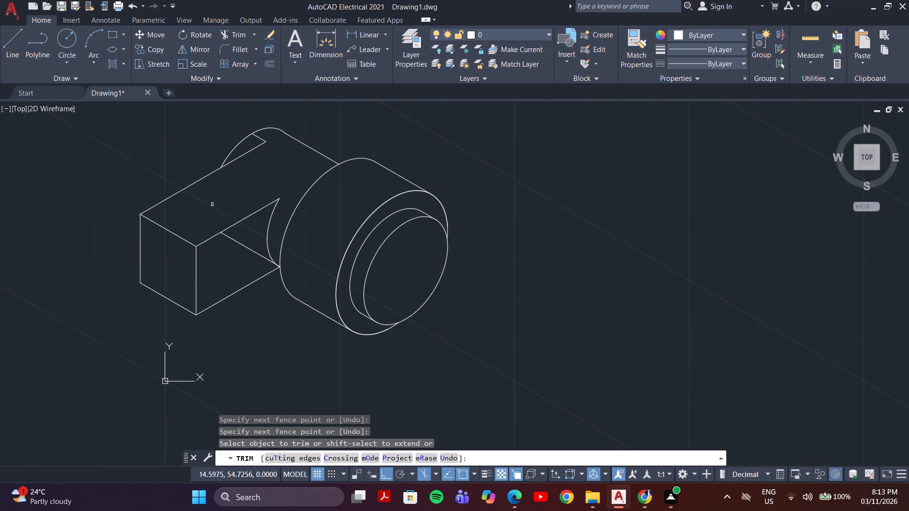
pyautogui.moveTo(251, 240); pyautogui.dragTo(238, 269)
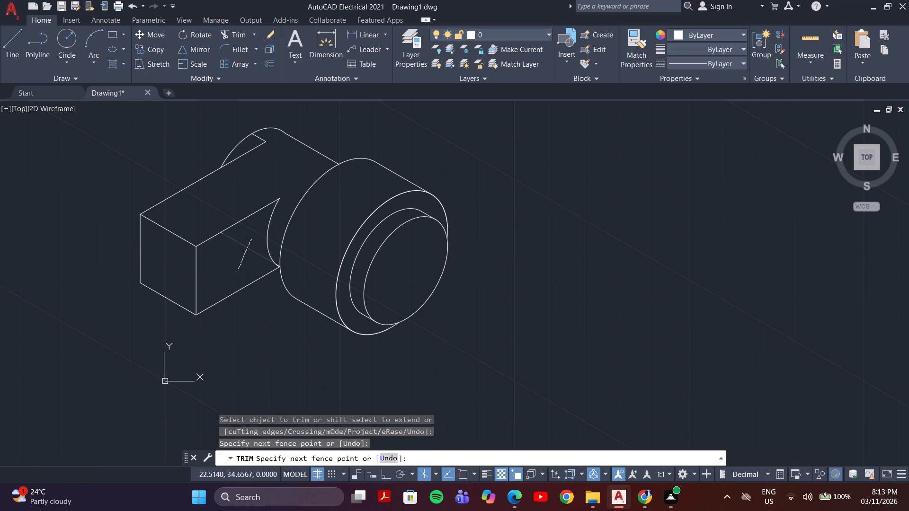
pyautogui.scroll(3, 232, 236)
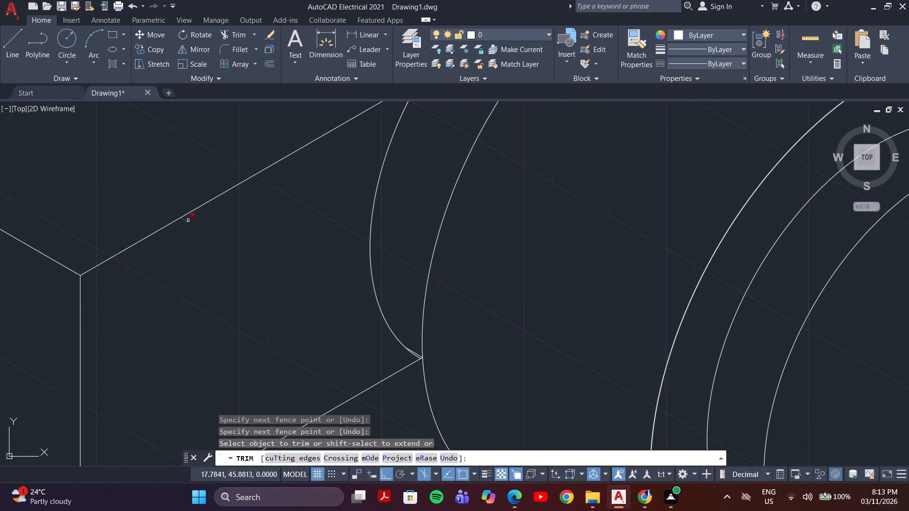
pyautogui.click(188, 220)
pyautogui.scroll(-3, 205, 259)
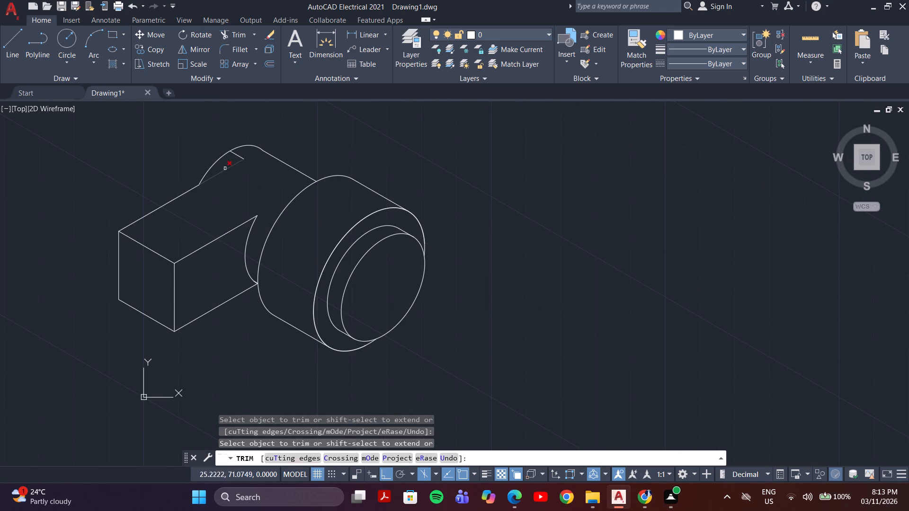
pyautogui.click(233, 155)
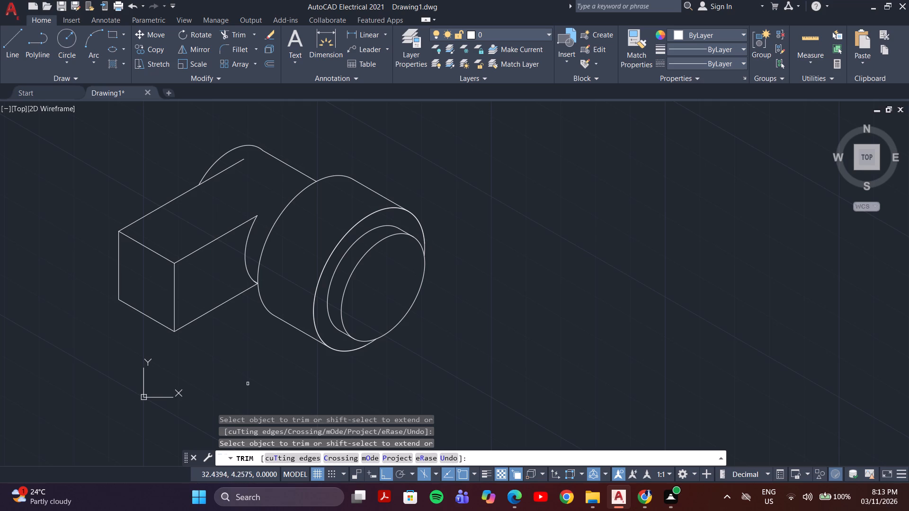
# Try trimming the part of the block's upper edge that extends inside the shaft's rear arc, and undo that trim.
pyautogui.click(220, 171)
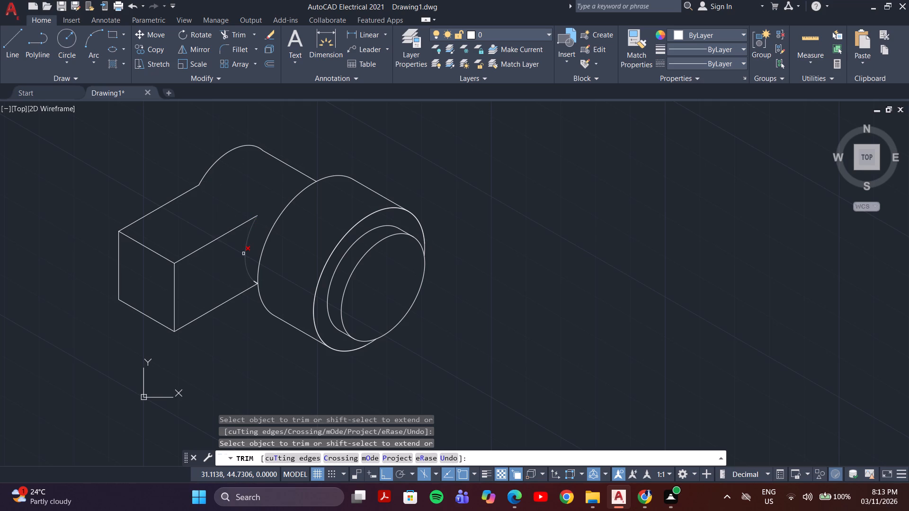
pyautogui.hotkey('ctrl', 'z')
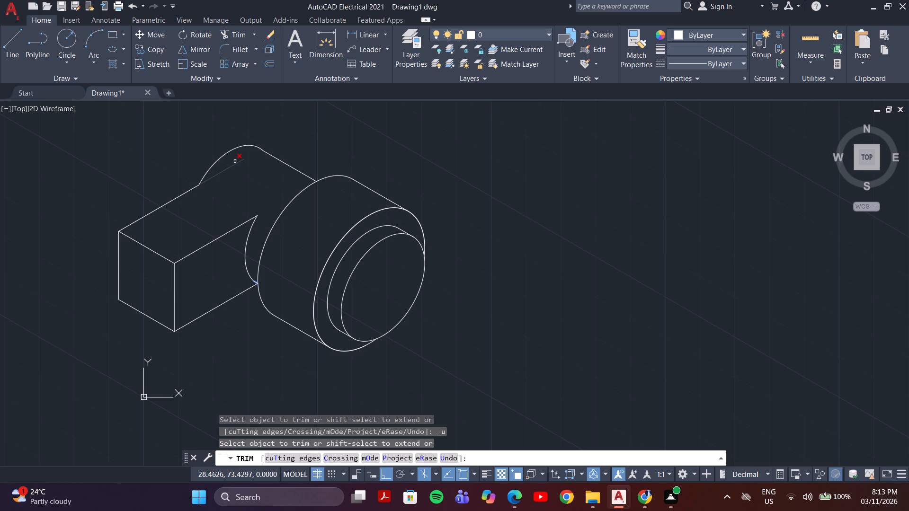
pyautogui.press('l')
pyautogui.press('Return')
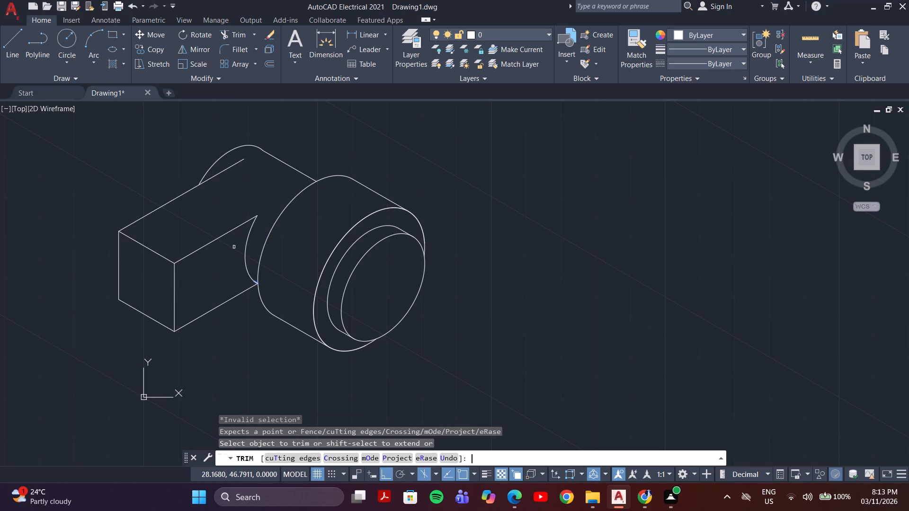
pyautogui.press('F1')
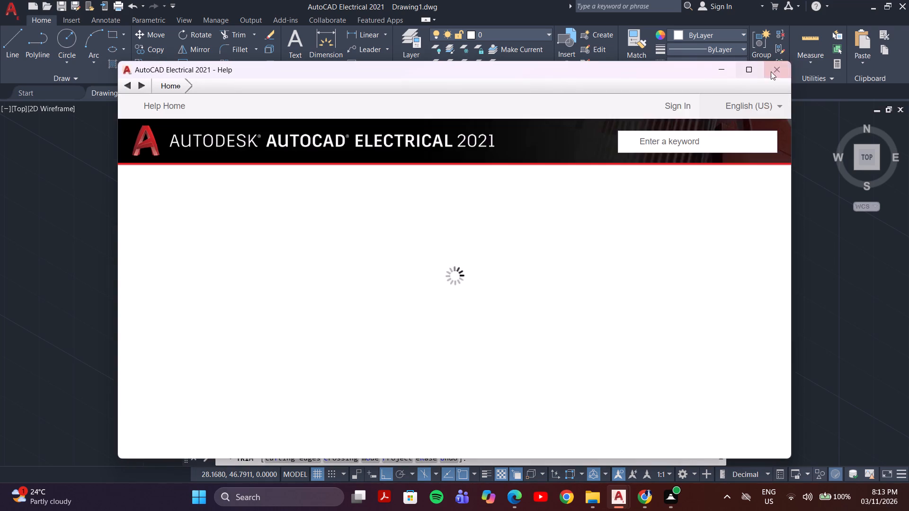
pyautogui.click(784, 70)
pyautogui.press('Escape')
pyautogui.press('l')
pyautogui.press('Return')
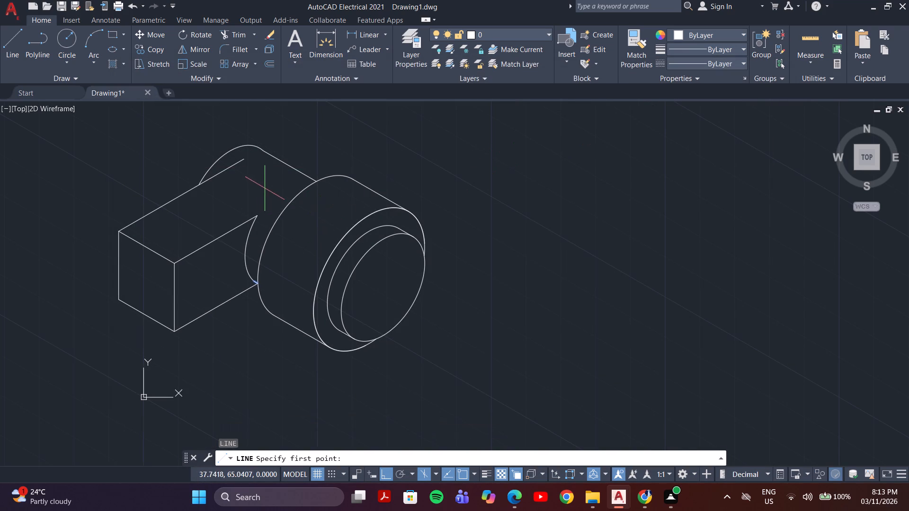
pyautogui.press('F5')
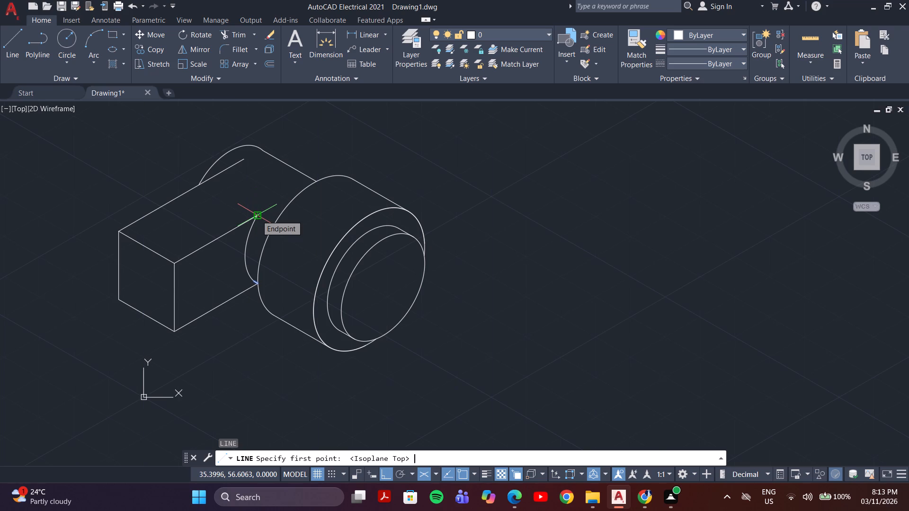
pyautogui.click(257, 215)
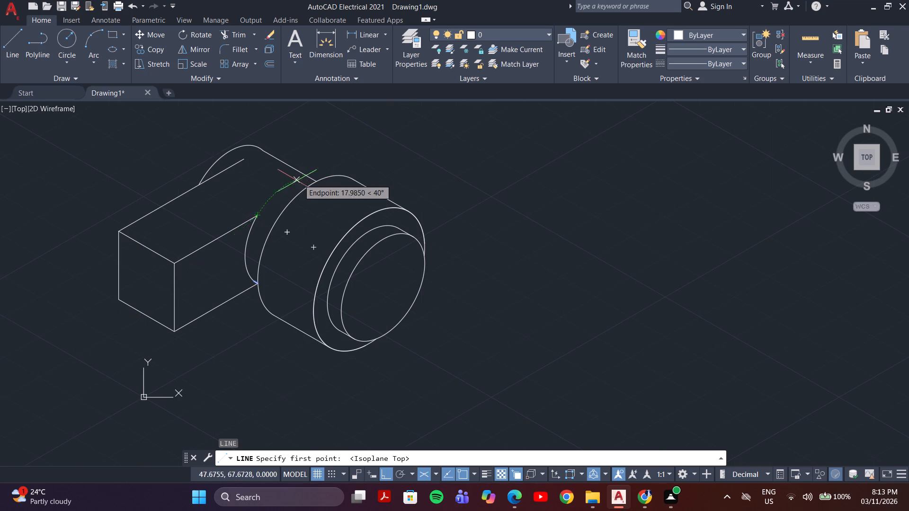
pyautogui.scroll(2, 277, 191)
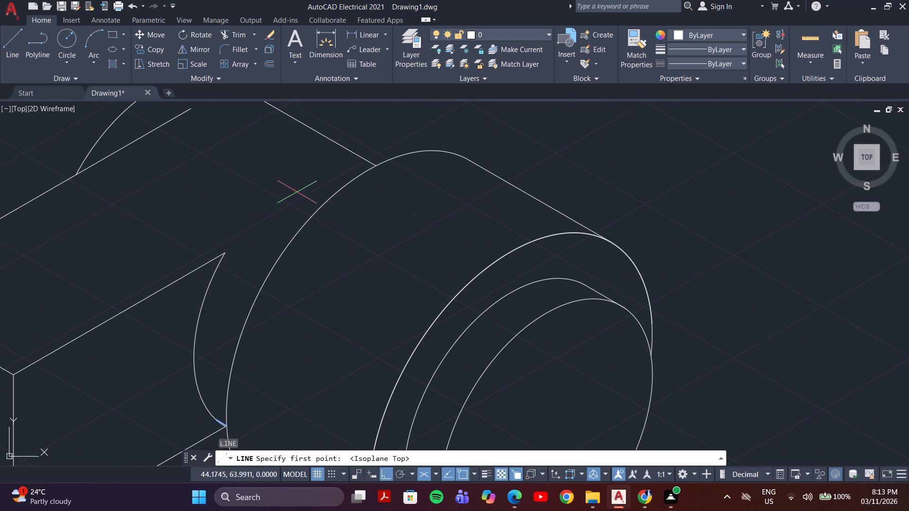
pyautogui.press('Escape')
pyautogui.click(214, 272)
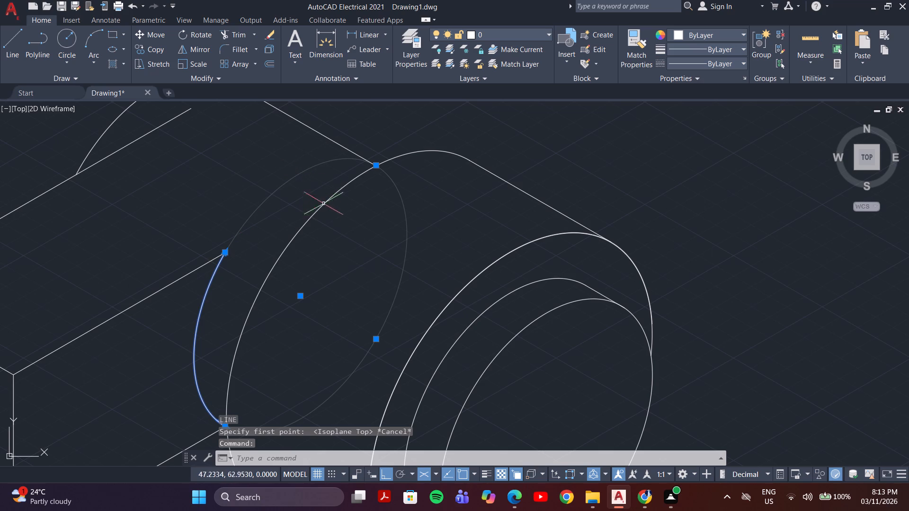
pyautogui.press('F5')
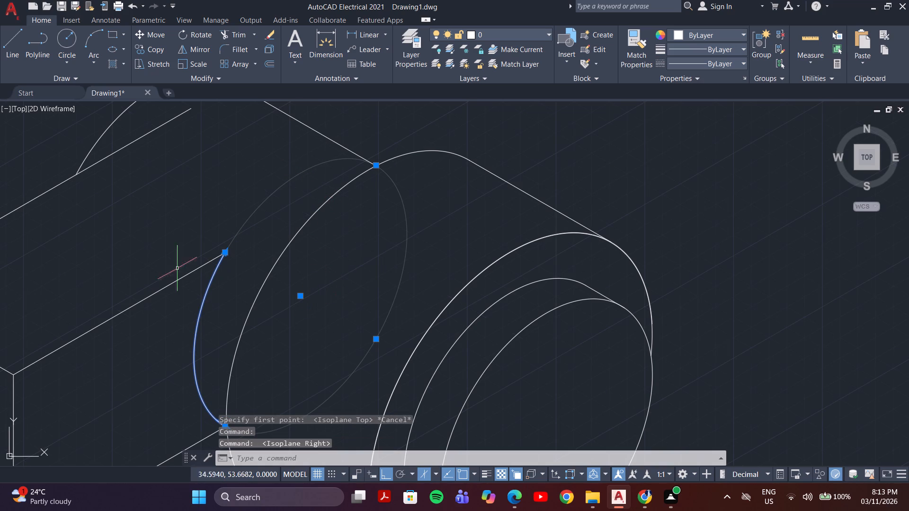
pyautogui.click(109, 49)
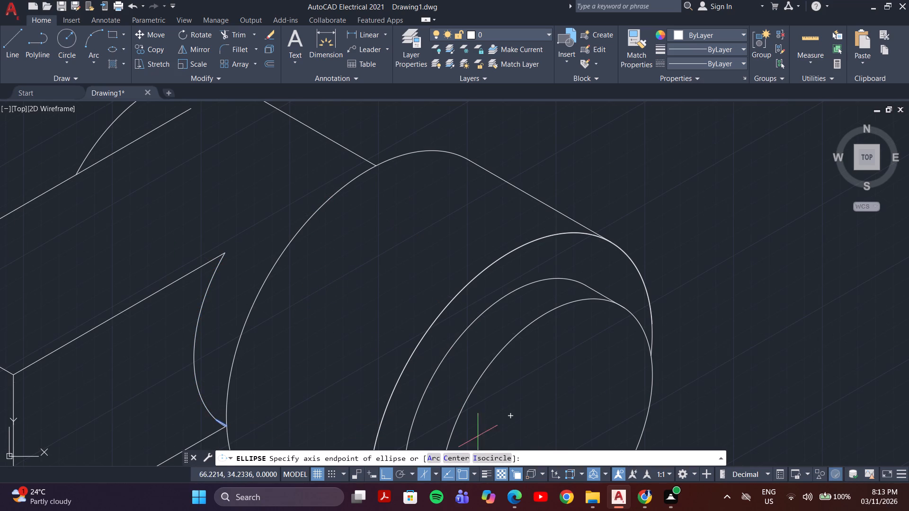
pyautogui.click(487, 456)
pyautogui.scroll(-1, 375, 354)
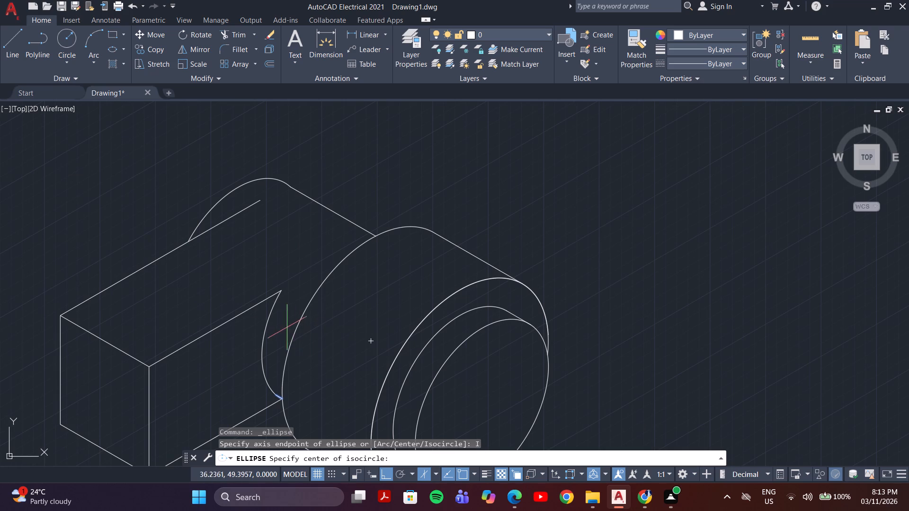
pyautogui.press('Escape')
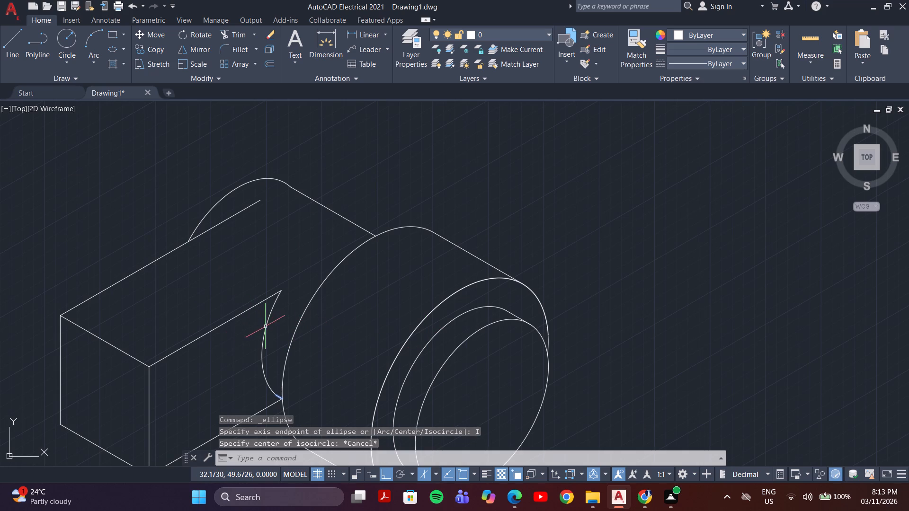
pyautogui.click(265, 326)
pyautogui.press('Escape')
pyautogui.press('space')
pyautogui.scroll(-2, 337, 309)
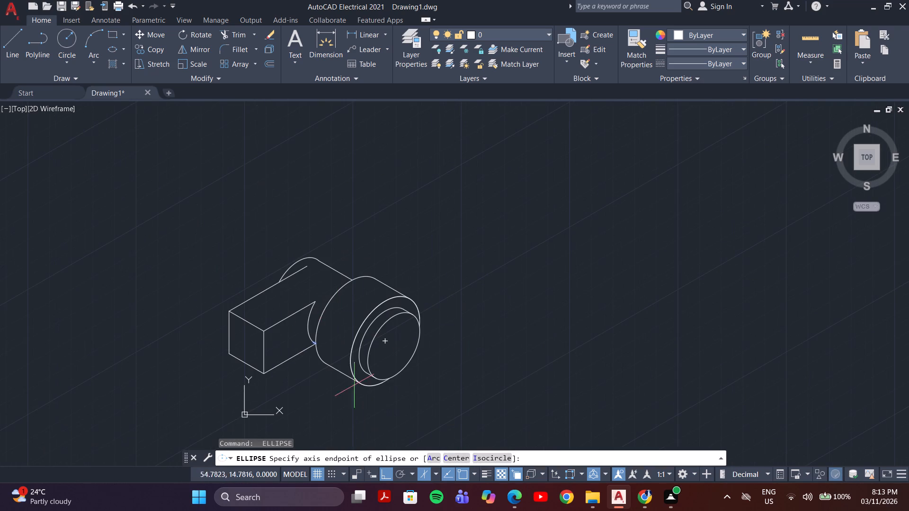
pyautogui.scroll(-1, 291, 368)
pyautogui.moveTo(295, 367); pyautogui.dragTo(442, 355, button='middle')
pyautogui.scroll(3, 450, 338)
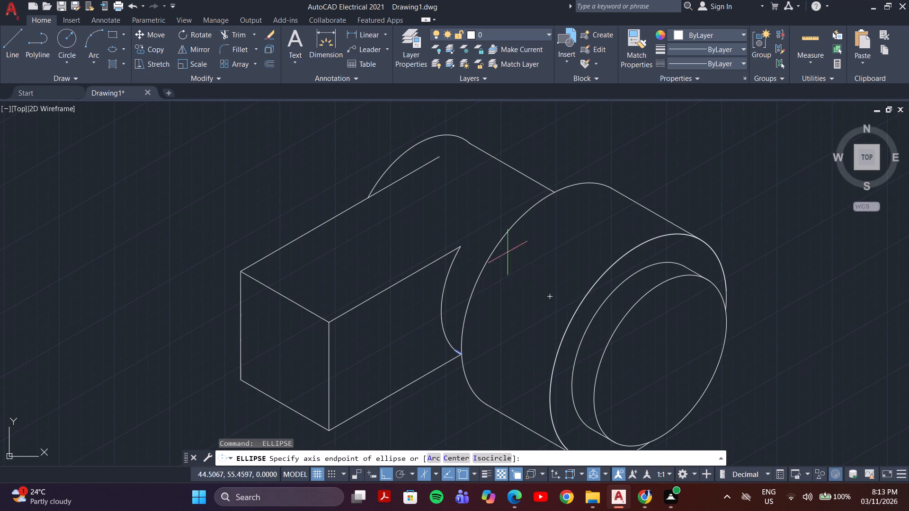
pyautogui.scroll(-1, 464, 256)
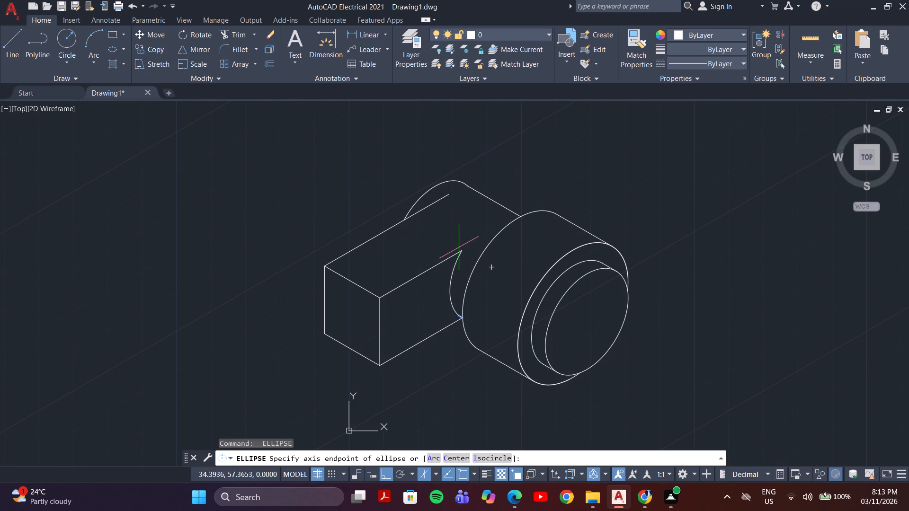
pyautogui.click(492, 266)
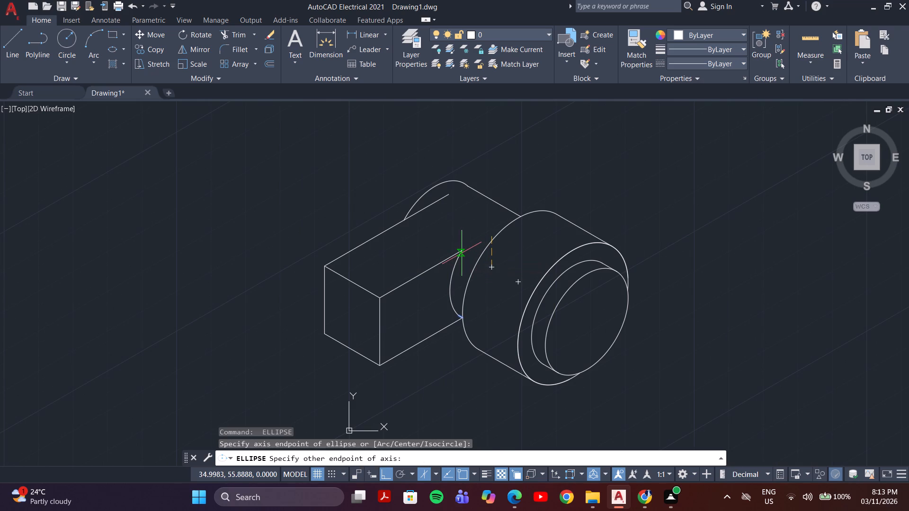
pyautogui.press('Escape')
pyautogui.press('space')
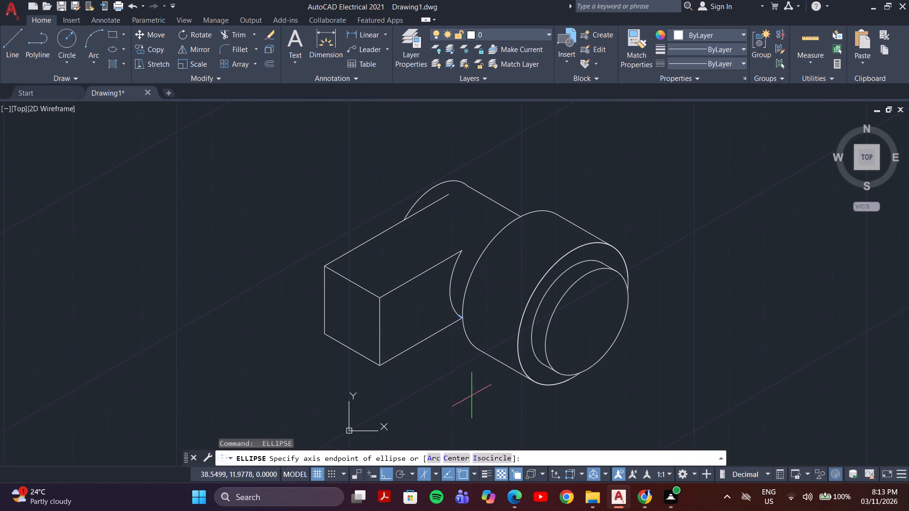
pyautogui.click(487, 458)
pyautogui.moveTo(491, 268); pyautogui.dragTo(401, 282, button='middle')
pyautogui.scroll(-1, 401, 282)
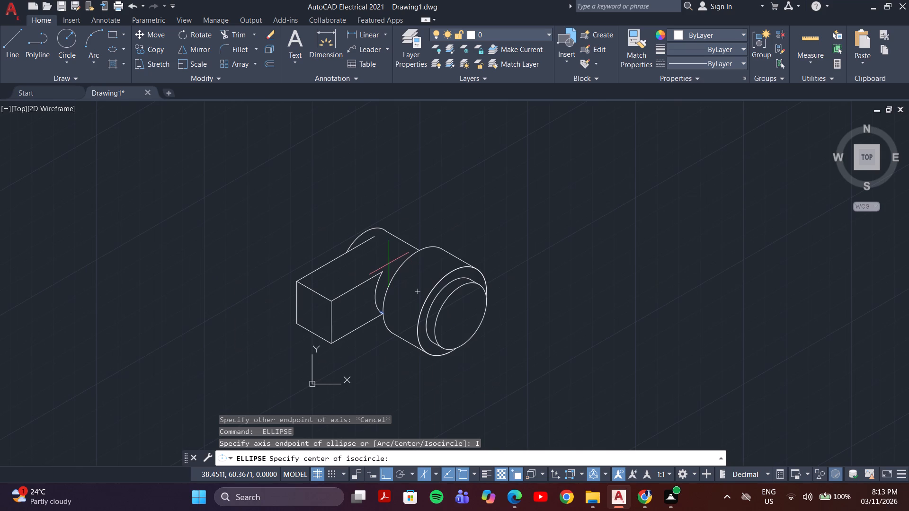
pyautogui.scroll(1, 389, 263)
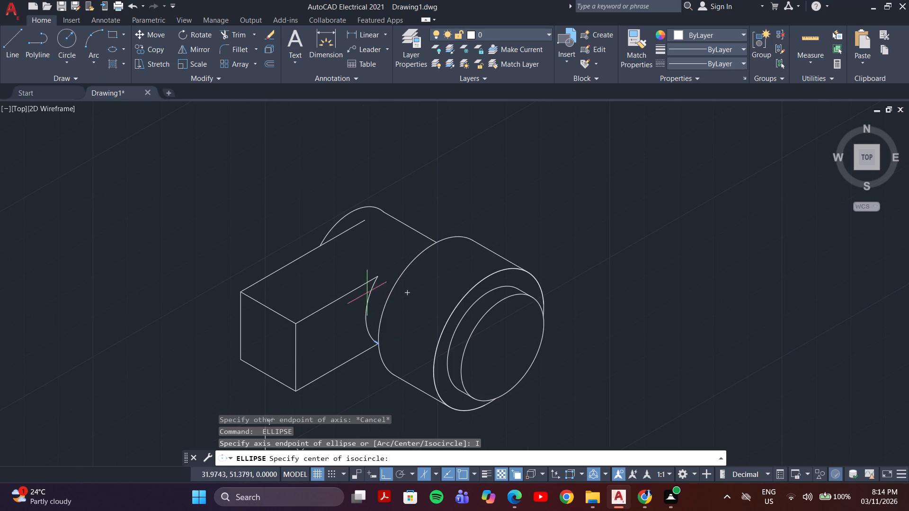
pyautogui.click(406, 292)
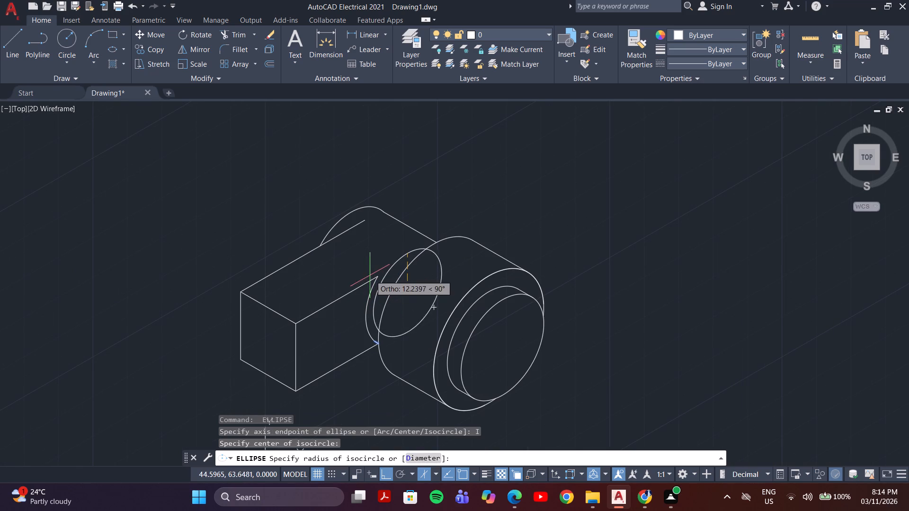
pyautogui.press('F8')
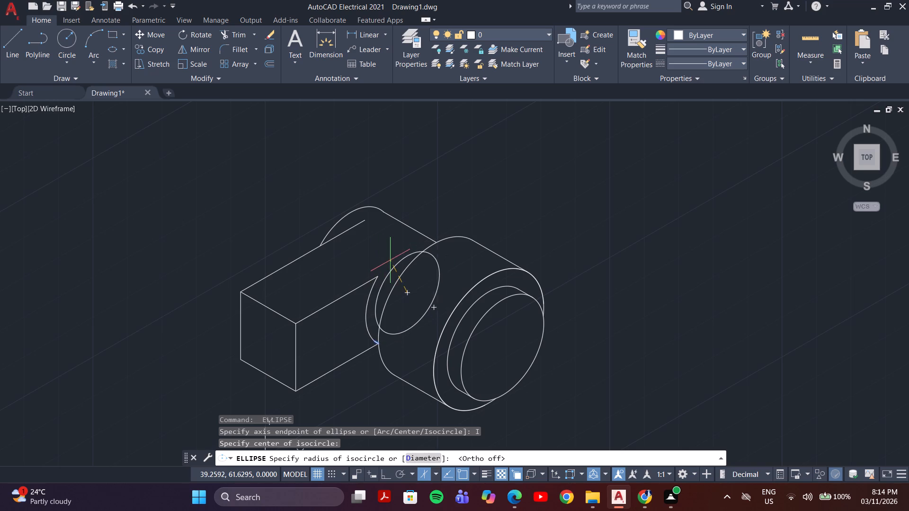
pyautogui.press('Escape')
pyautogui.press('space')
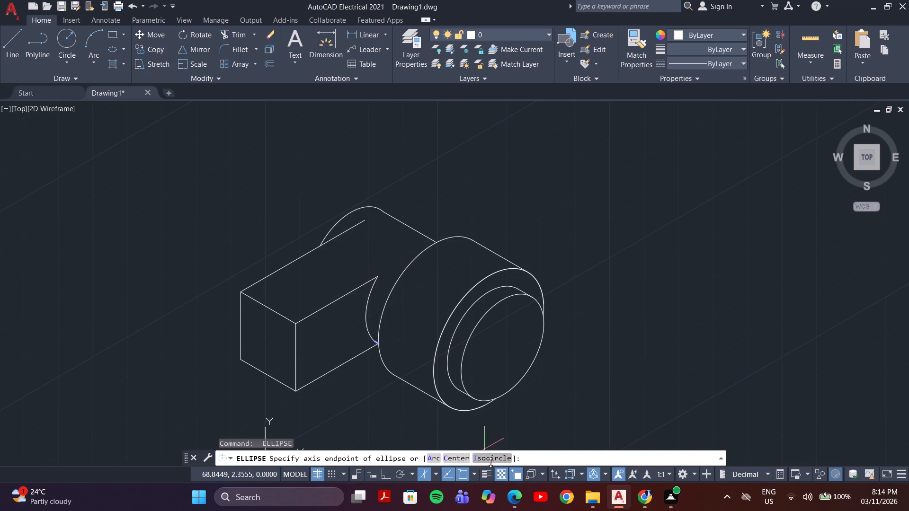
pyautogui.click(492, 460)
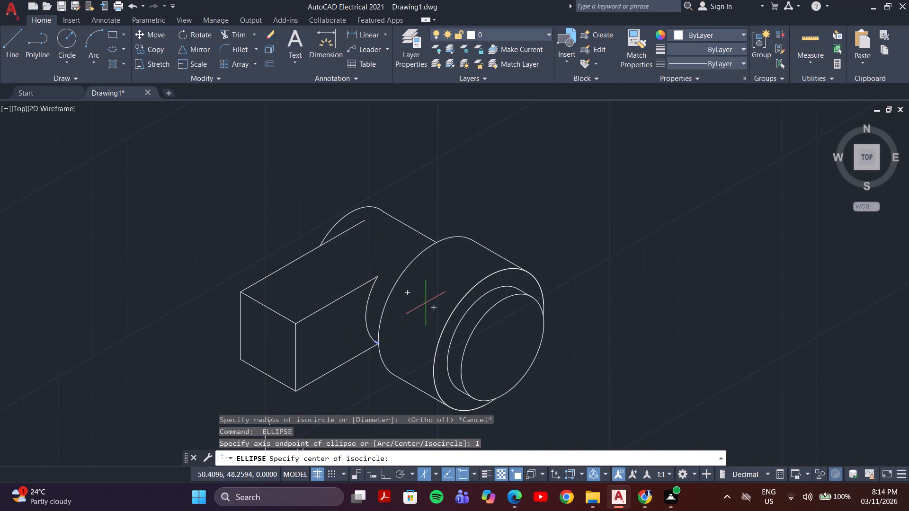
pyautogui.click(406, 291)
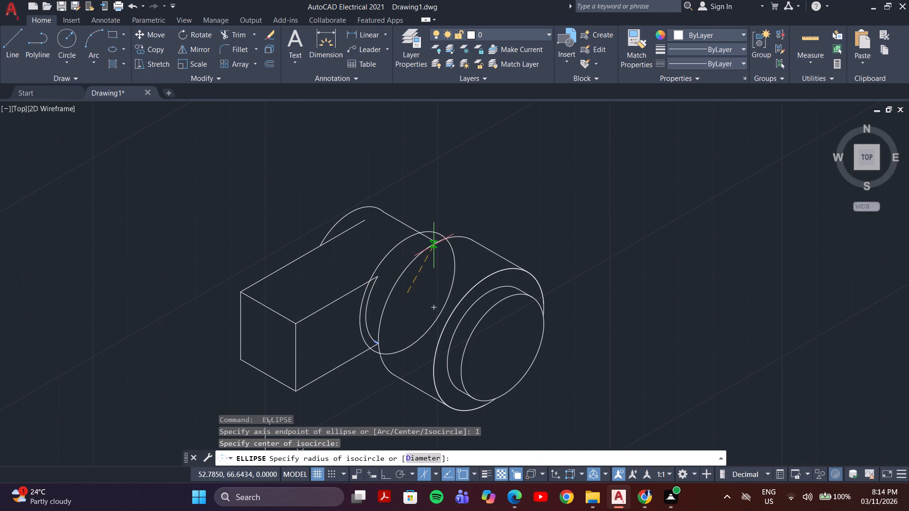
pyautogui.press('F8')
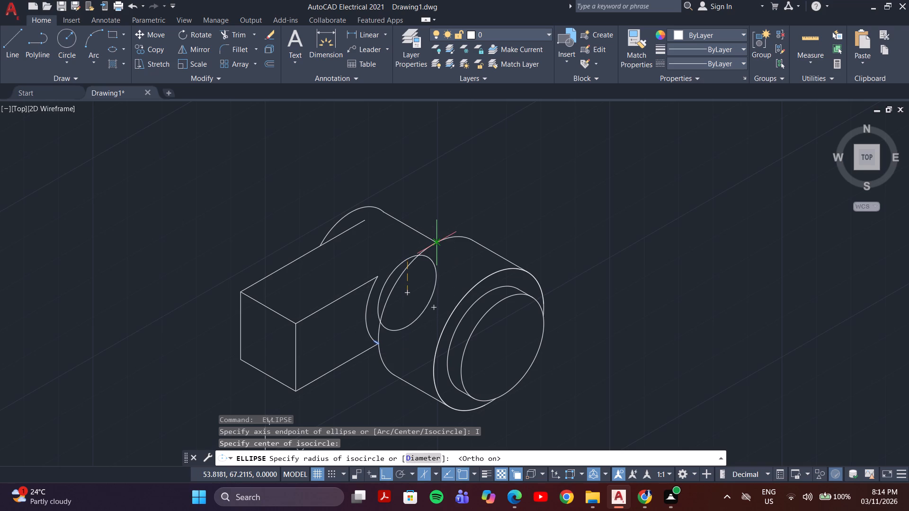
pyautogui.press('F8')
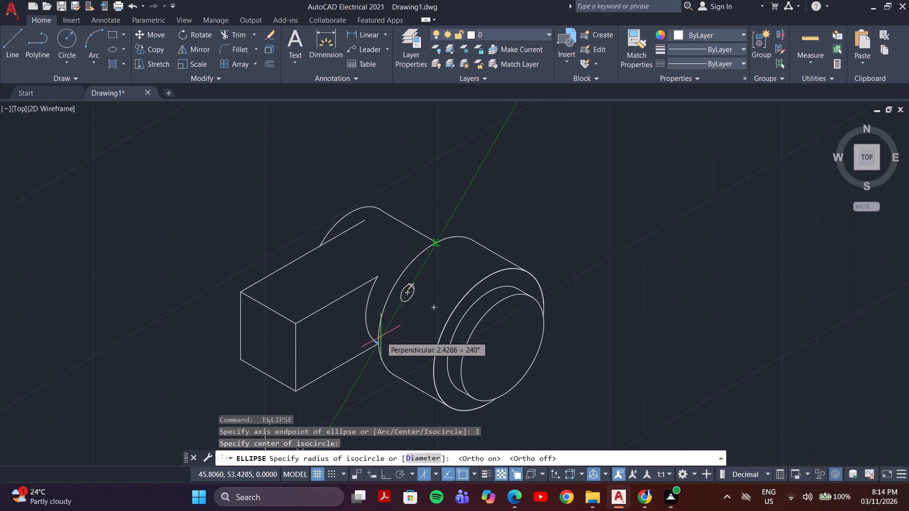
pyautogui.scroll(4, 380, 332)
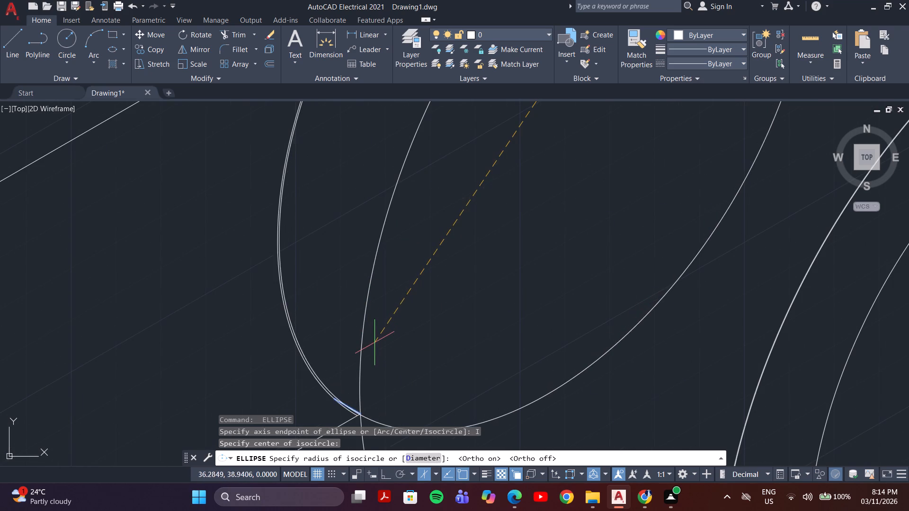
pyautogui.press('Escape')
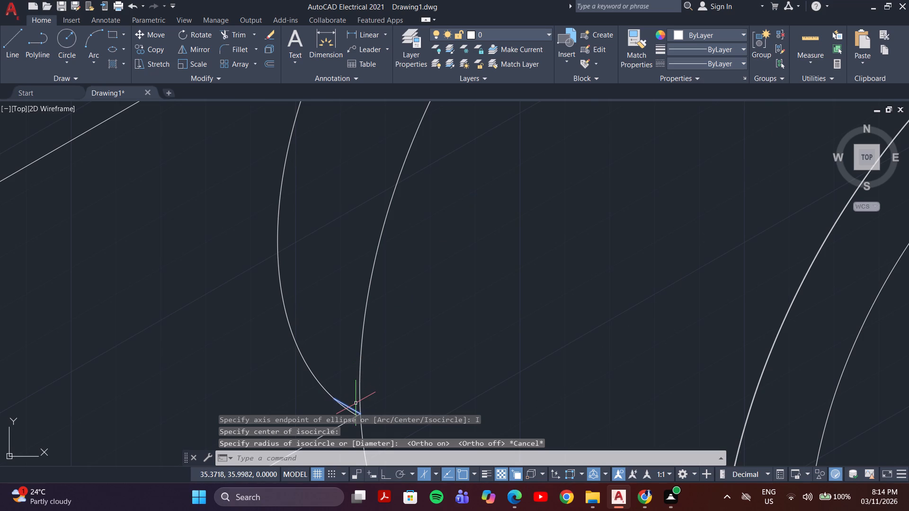
# Trim away the short leftover line beside the rear shaft's arc at the block's lower edge.
pyautogui.scroll(3, 356, 403)
pyautogui.moveTo(356, 403); pyautogui.dragTo(414, 324, button='middle')
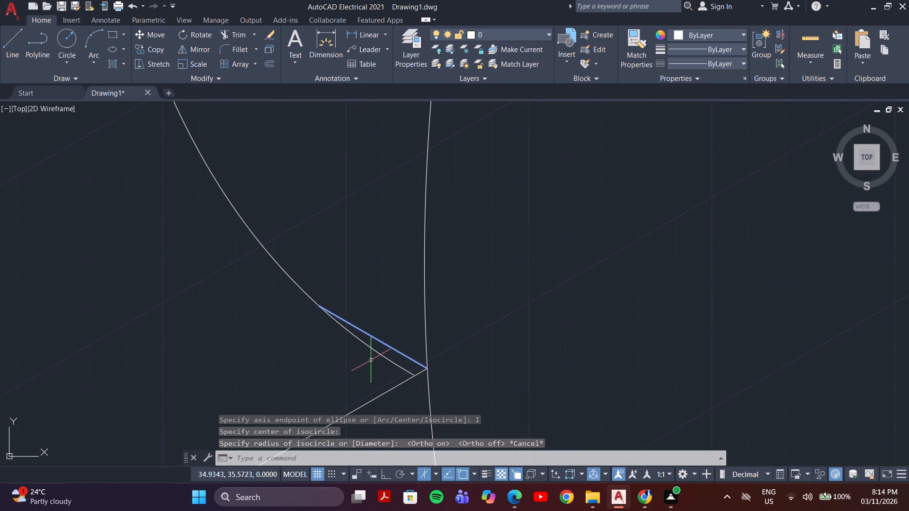
pyautogui.write('tr')
pyautogui.press('Return')
pyautogui.click(399, 351)
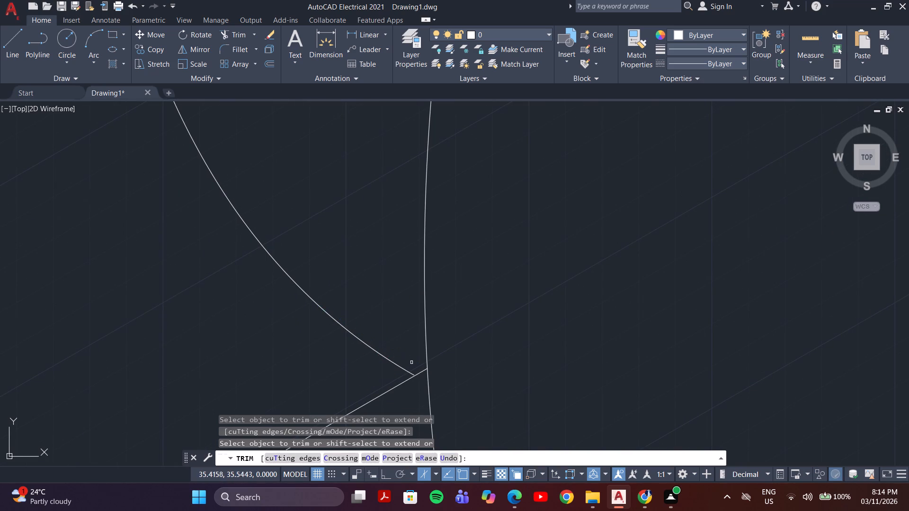
pyautogui.scroll(-6, 419, 375)
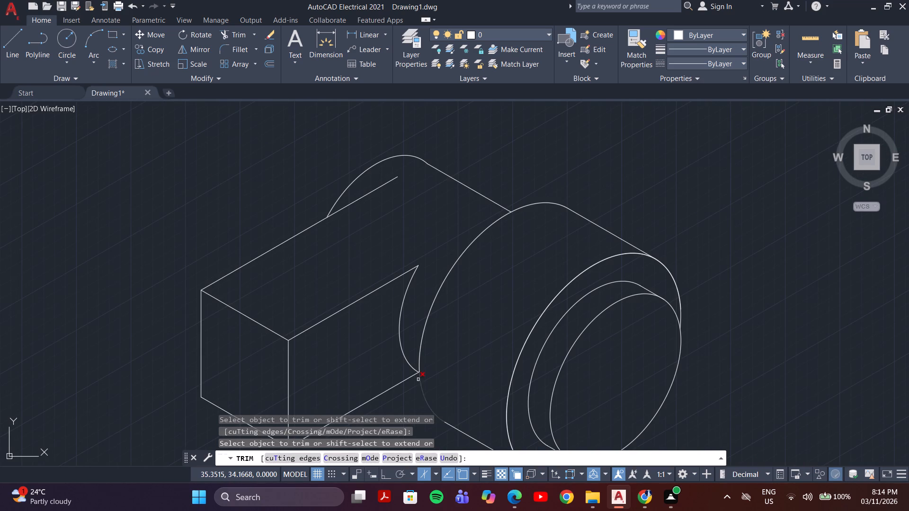
pyautogui.scroll(4, 411, 382)
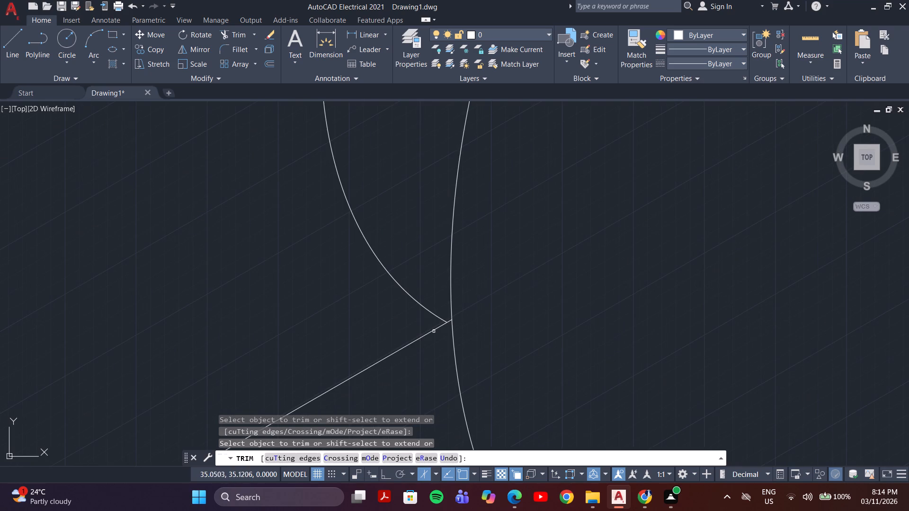
pyautogui.scroll(3, 437, 324)
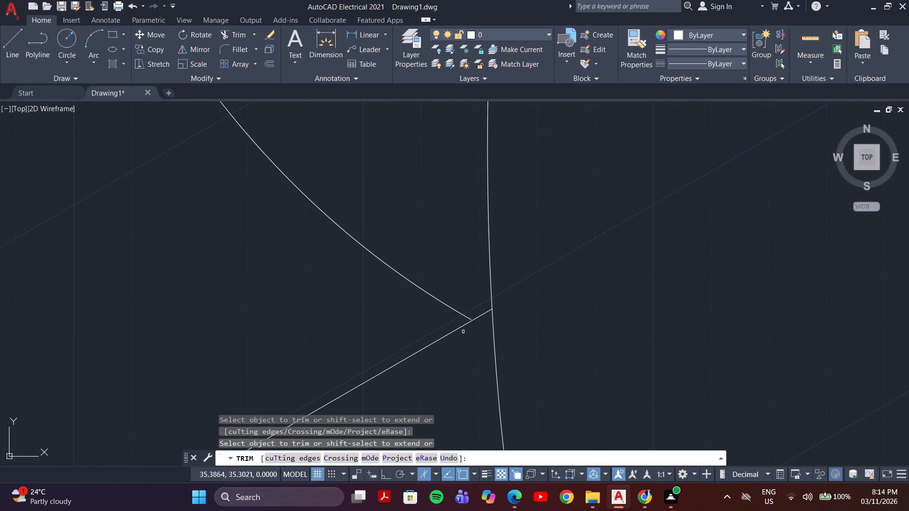
pyautogui.scroll(-2, 480, 319)
pyautogui.press('Escape')
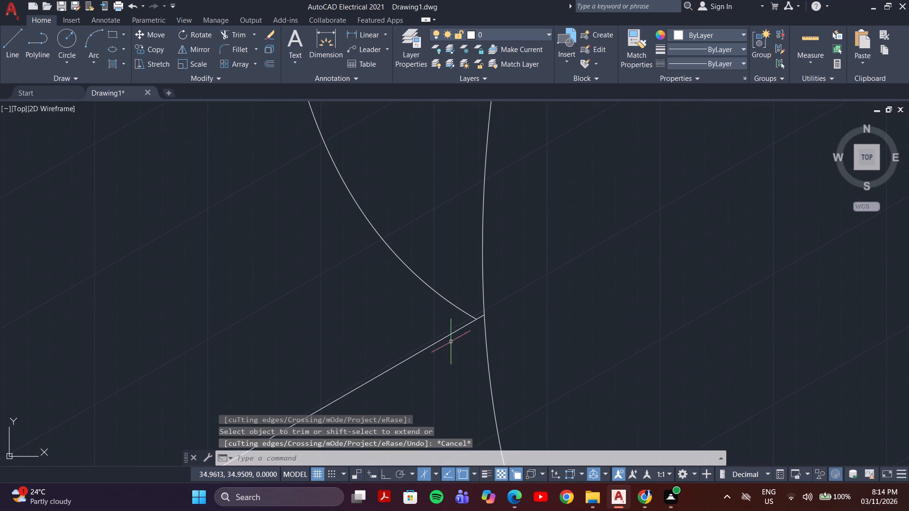
# Delete the remaining rear shaft arc between the block's side face and the large cylinder.
pyautogui.scroll(5, 463, 305)
pyautogui.scroll(3, 553, 359)
pyautogui.moveTo(577, 376); pyautogui.dragTo(503, 345, button='middle')
pyautogui.scroll(1, 577, 376)
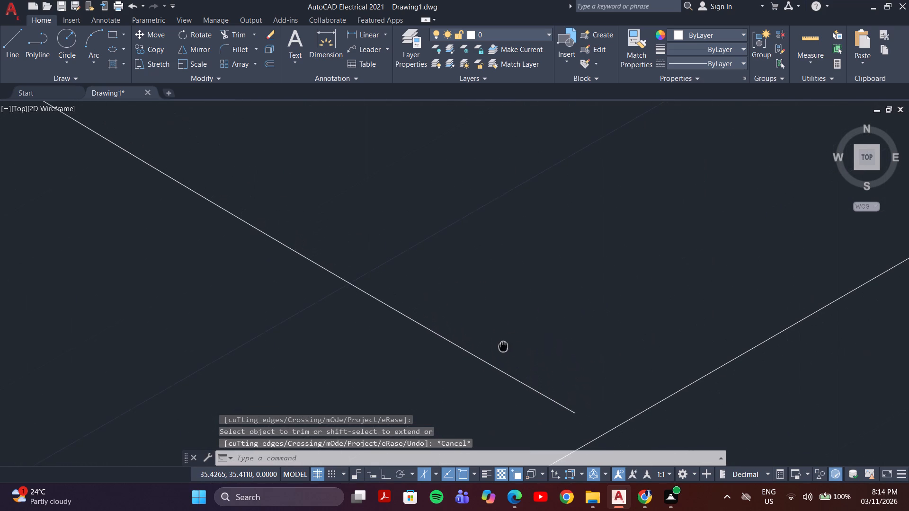
pyautogui.scroll(-2, 589, 402)
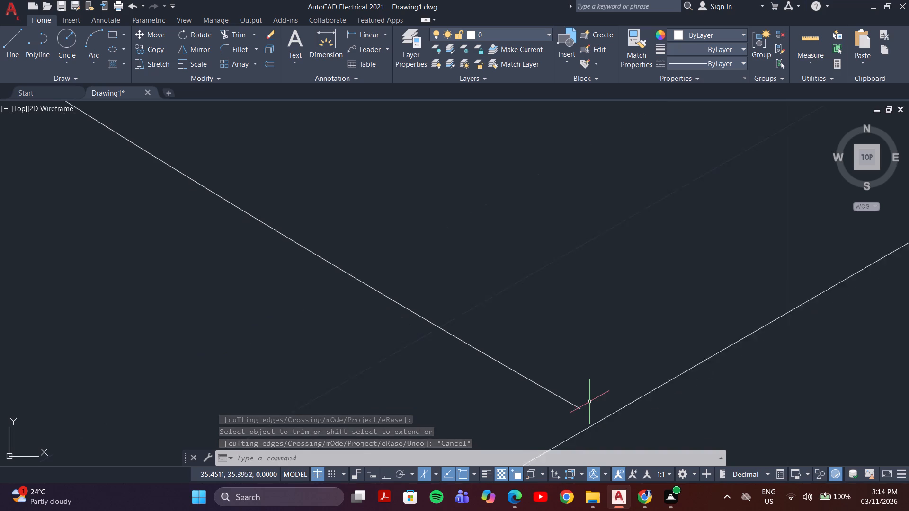
pyautogui.scroll(-10, 589, 402)
pyautogui.middleClick(667, 305)
pyautogui.scroll(-2, 667, 305)
pyautogui.moveTo(667, 305); pyautogui.dragTo(431, 353, button='middle')
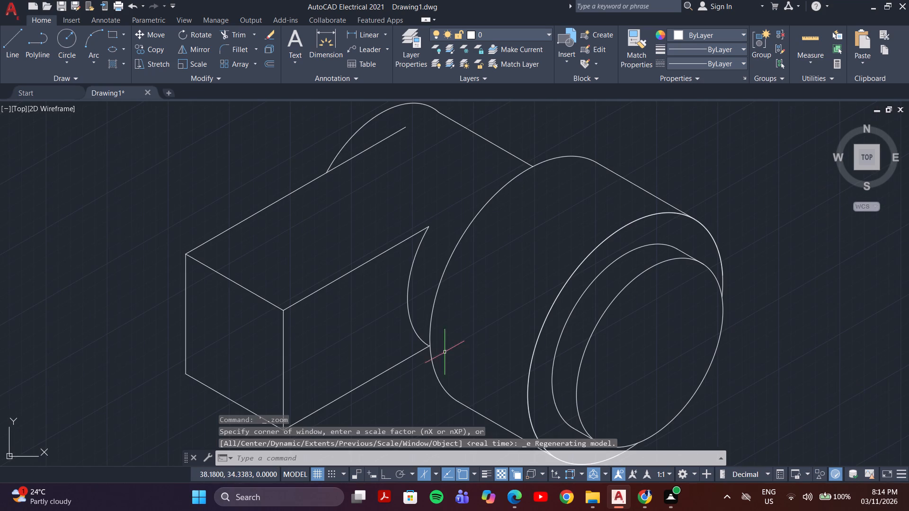
pyautogui.press('Escape')
pyautogui.click(410, 303)
pyautogui.press('Escape')
pyautogui.click(406, 305)
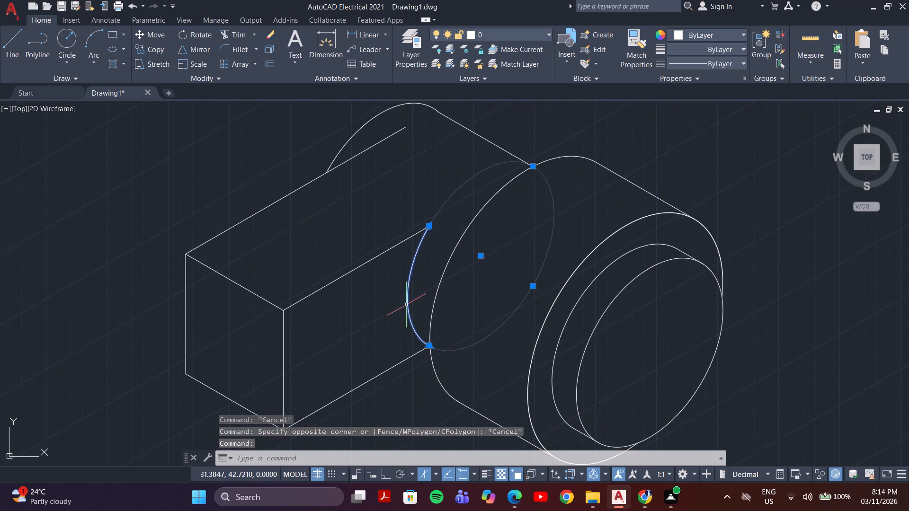
pyautogui.press('Delete')
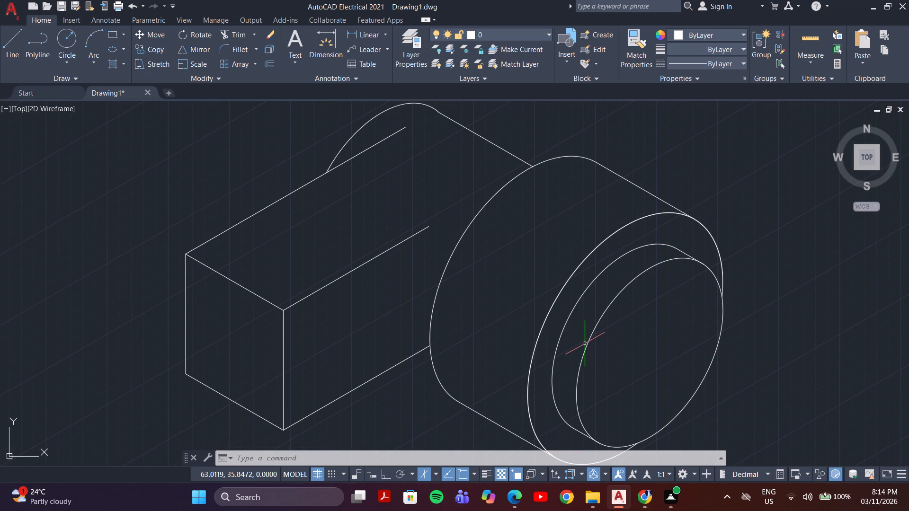
pyautogui.press('Escape')
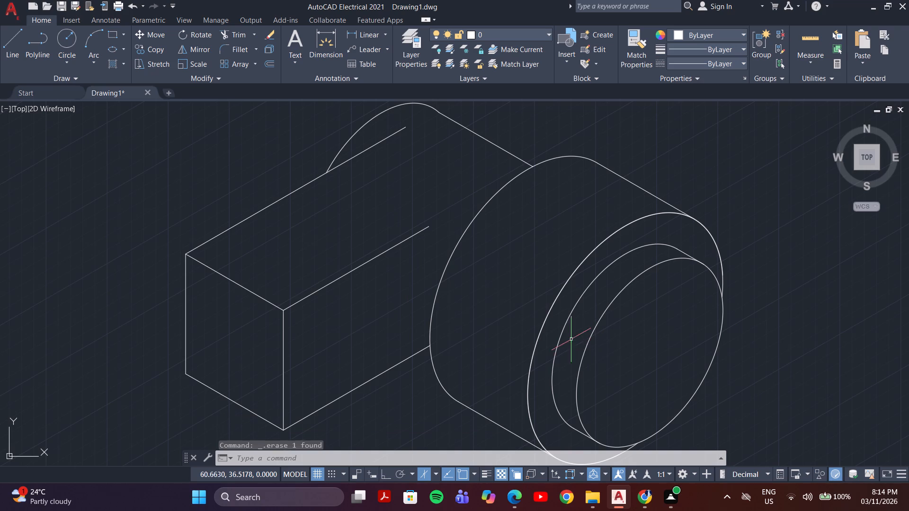
# Copy the front boss's outermost isocircle from its center 35 units back along the cylinder axis, using Ortho in the left isoplane.
pyautogui.click(572, 312)
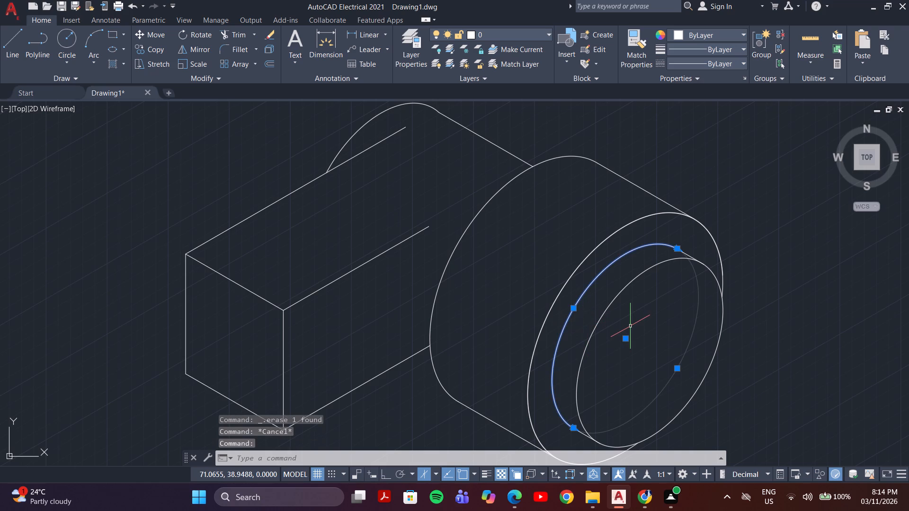
pyautogui.press('Escape')
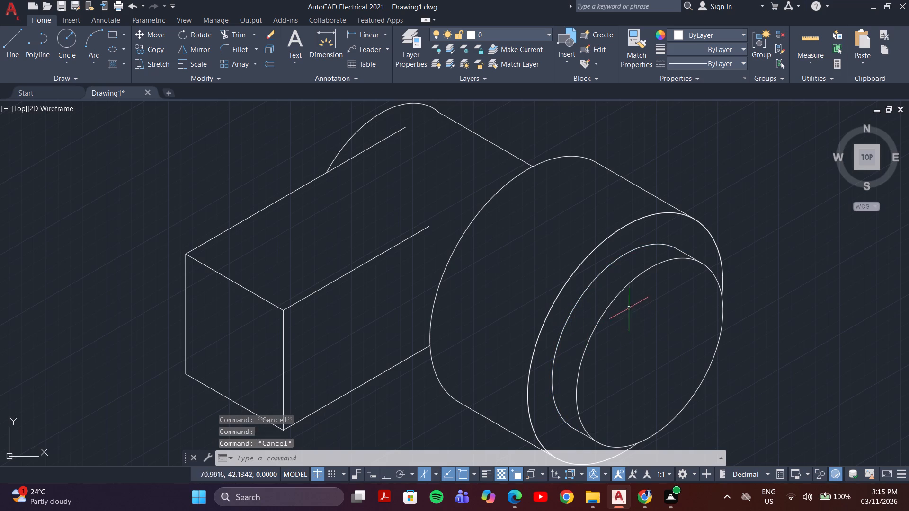
pyautogui.click(611, 302)
pyautogui.write('co')
pyautogui.press('Return')
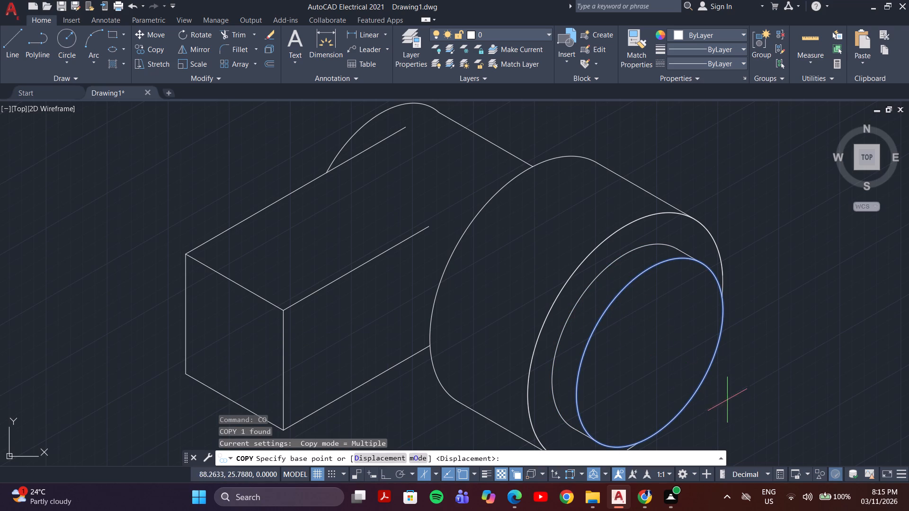
pyautogui.scroll(-1, 724, 397)
pyautogui.moveTo(723, 390); pyautogui.dragTo(703, 353, button='middle')
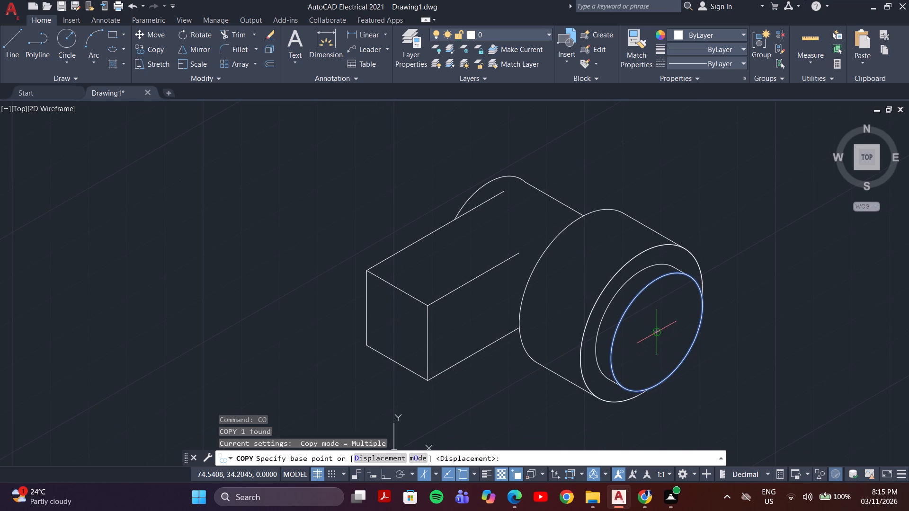
pyautogui.click(655, 331)
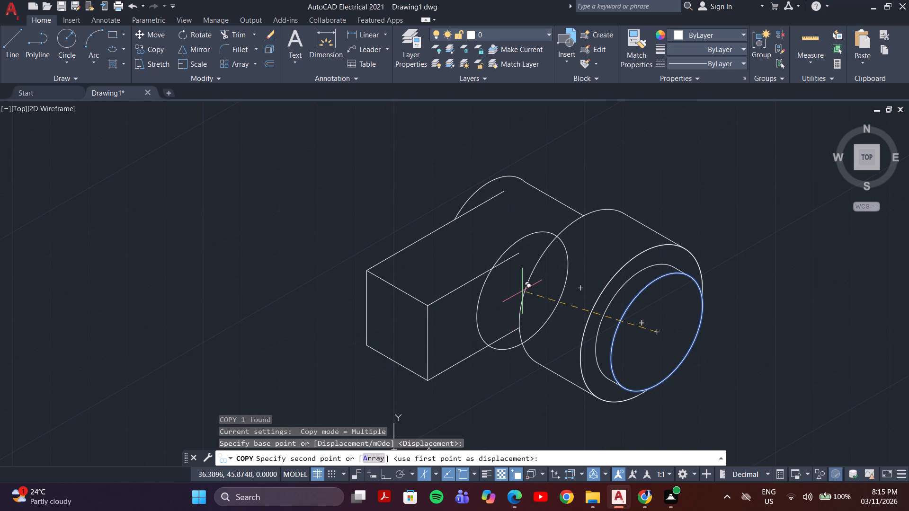
pyautogui.press('F8')
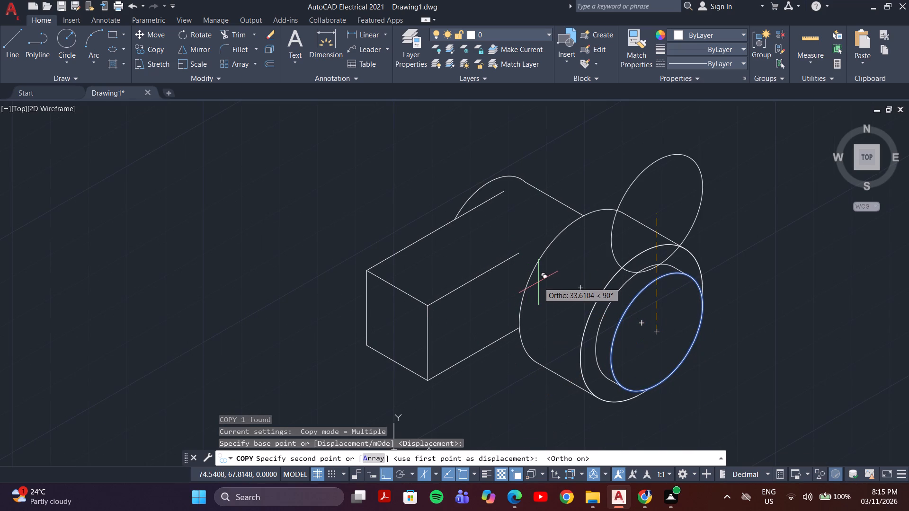
pyautogui.press('F5')
pyautogui.write('35')
pyautogui.press('Return')
pyautogui.press('Escape')
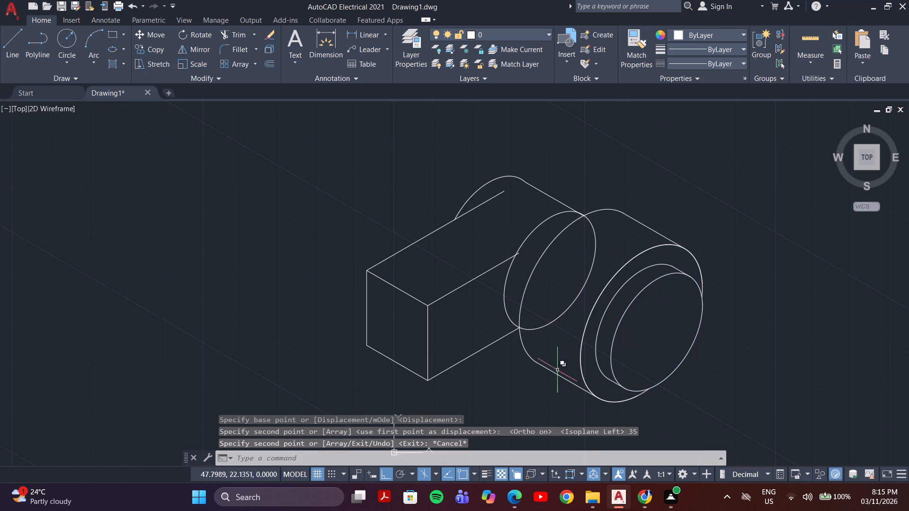
# Examine the junction of the copied isocircle, the block's lower edge and the large cylinder's rear arc.
pyautogui.scroll(5, 518, 315)
pyautogui.scroll(4, 520, 370)
pyautogui.scroll(3, 428, 265)
pyautogui.moveTo(419, 256); pyautogui.dragTo(450, 473, button='middle')
pyautogui.scroll(-10, 453, 423)
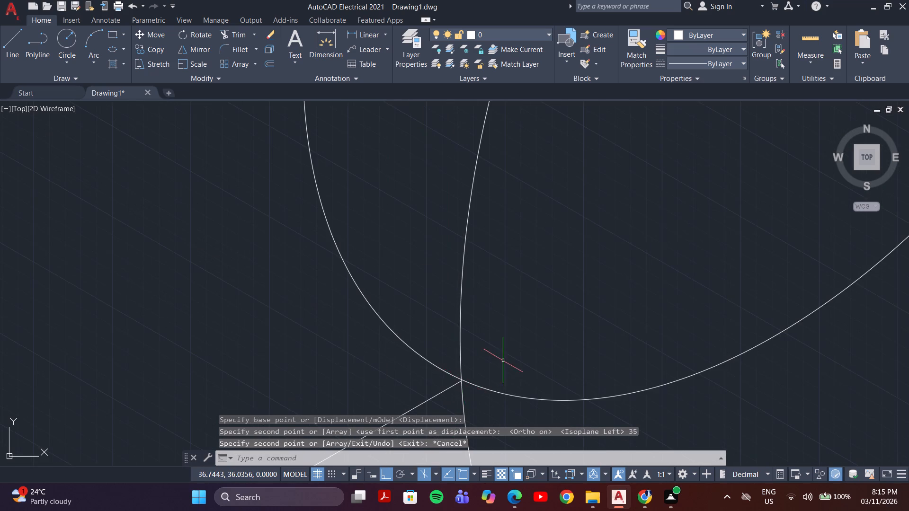
pyautogui.scroll(-6, 503, 361)
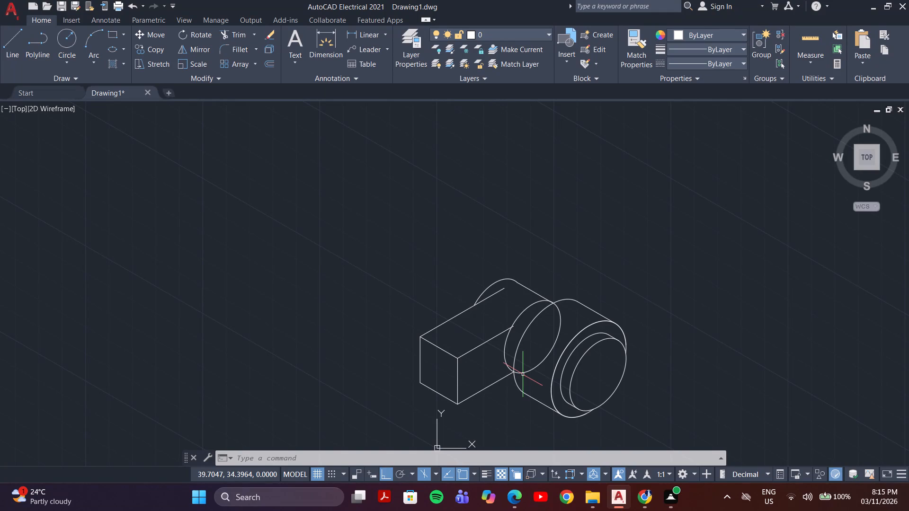
# Trim the copied isocircle's arcs above the block's upper side edge and inside the large cylinder.
pyautogui.scroll(2, 512, 344)
pyautogui.moveTo(485, 412); pyautogui.dragTo(488, 388, button='middle')
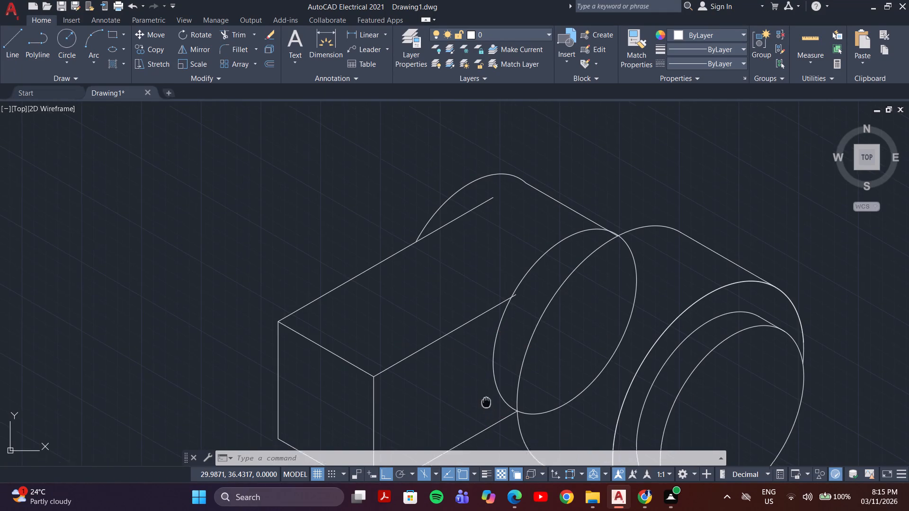
pyautogui.moveTo(488, 388); pyautogui.dragTo(490, 339, button='middle')
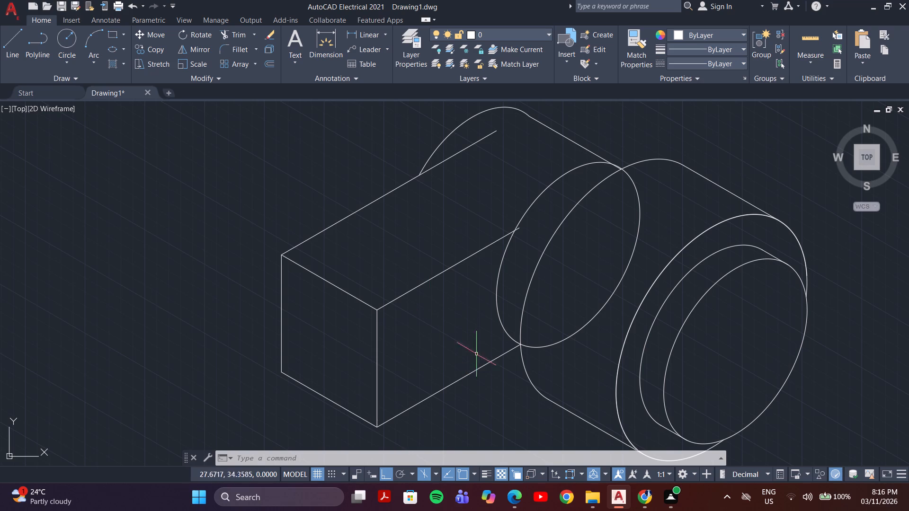
pyautogui.moveTo(471, 372); pyautogui.dragTo(457, 314, button='middle')
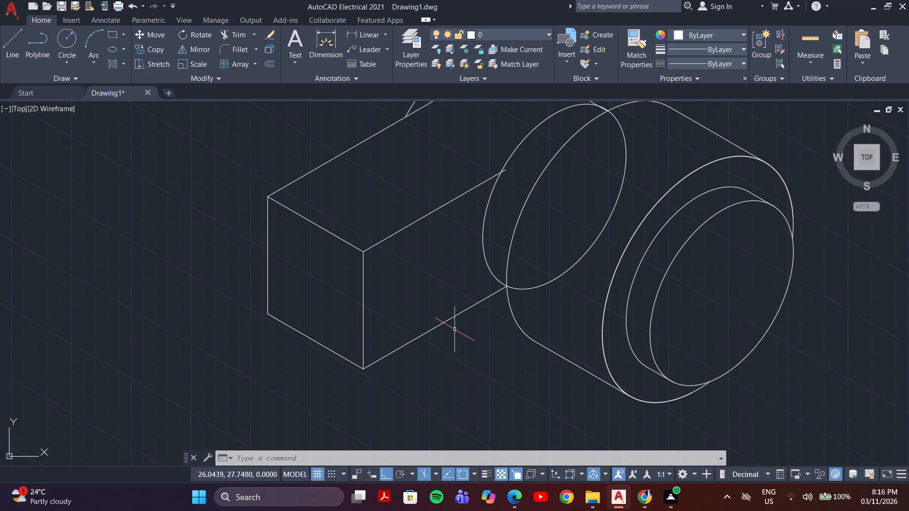
pyautogui.scroll(-1, 455, 329)
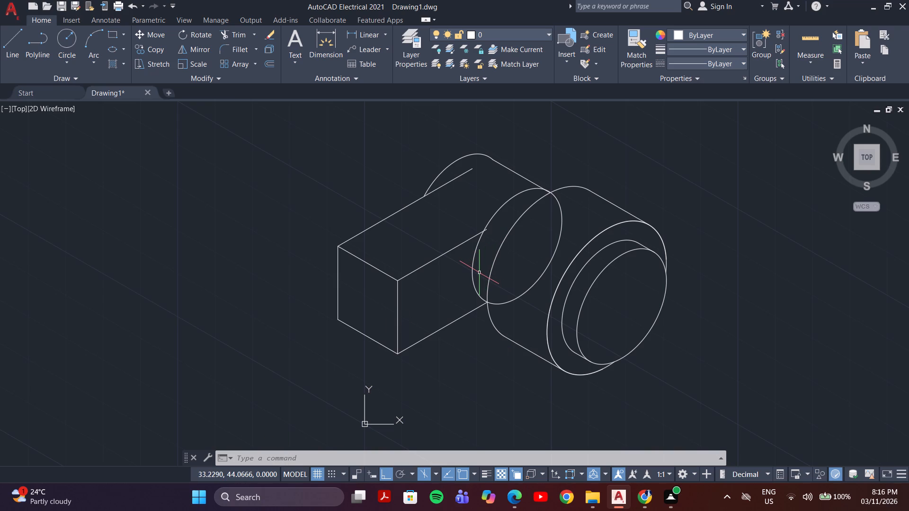
pyautogui.moveTo(479, 273); pyautogui.dragTo(475, 306, button='middle')
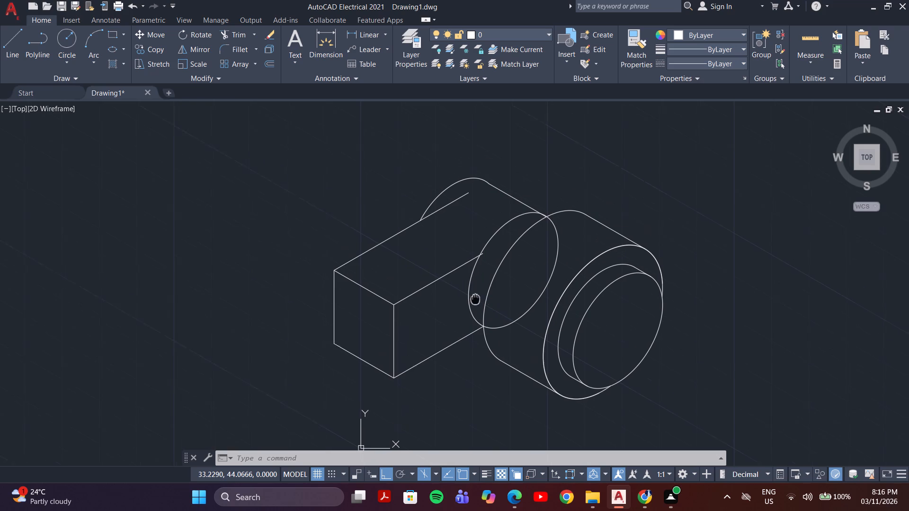
pyautogui.moveTo(475, 306); pyautogui.dragTo(475, 312, button='middle')
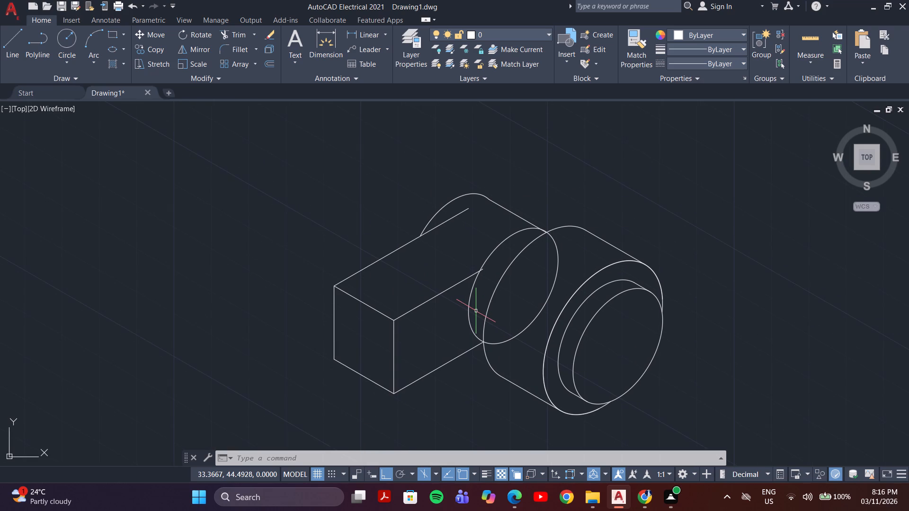
pyautogui.write('tr')
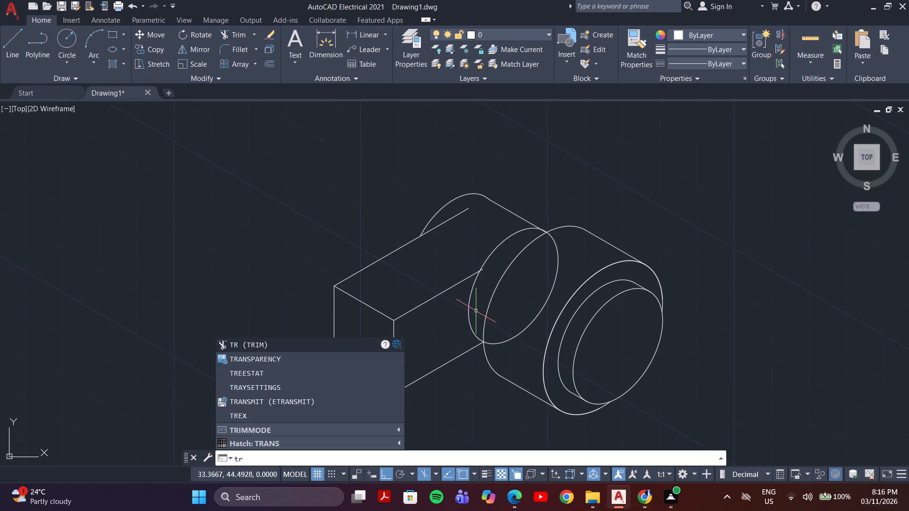
pyautogui.press('Return')
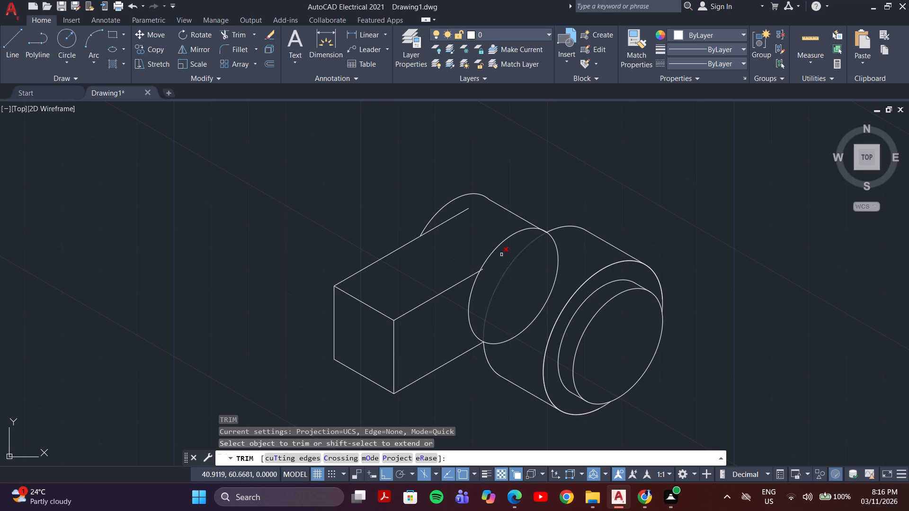
pyautogui.click(494, 252)
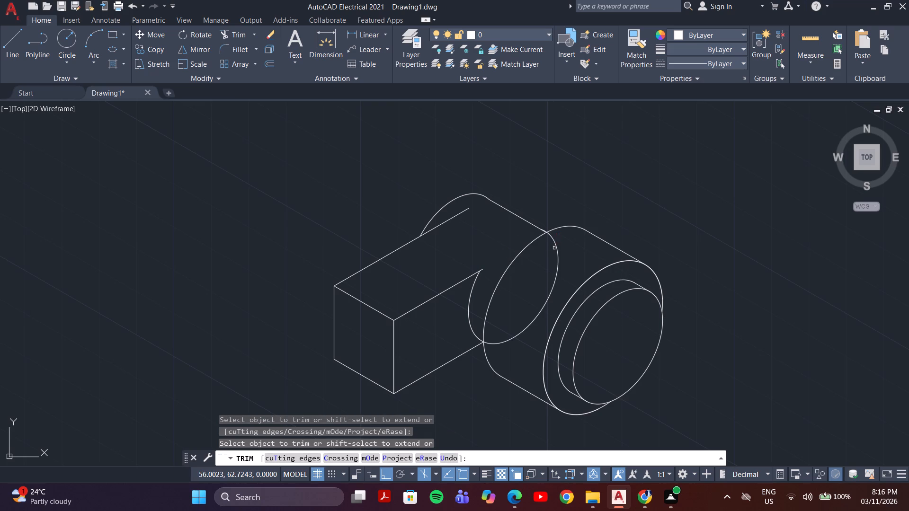
pyautogui.click(554, 248)
pyautogui.click(564, 256)
# Delete the side face's lower edge between the block's bottom front corner and the large cylinder.
pyautogui.scroll(5, 480, 361)
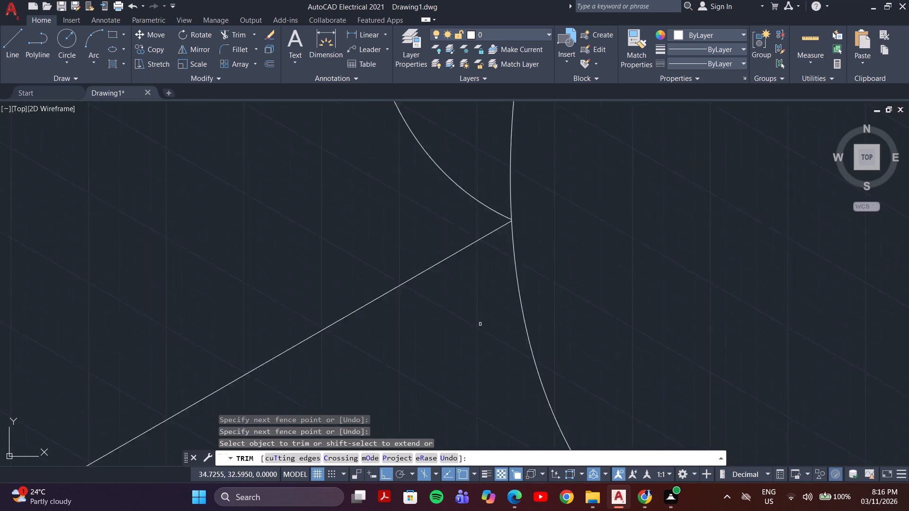
pyautogui.scroll(2, 480, 324)
pyautogui.moveTo(515, 202); pyautogui.dragTo(487, 368, button='middle')
pyautogui.scroll(3, 535, 233)
pyautogui.scroll(3, 530, 180)
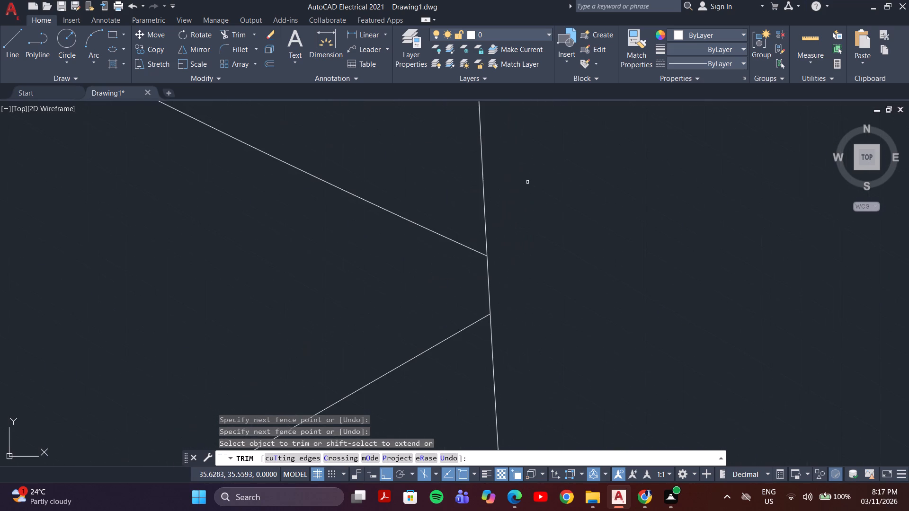
pyautogui.scroll(-11, 515, 239)
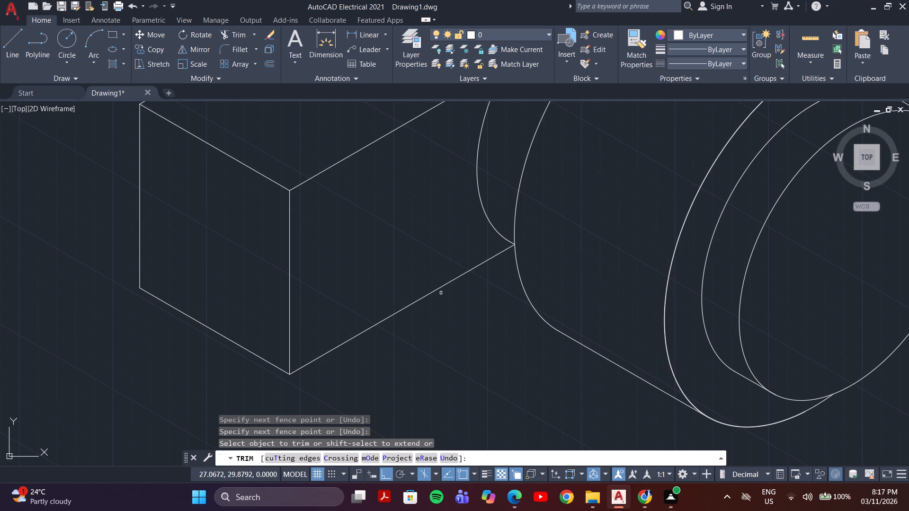
pyautogui.press('Escape')
pyautogui.click(458, 273)
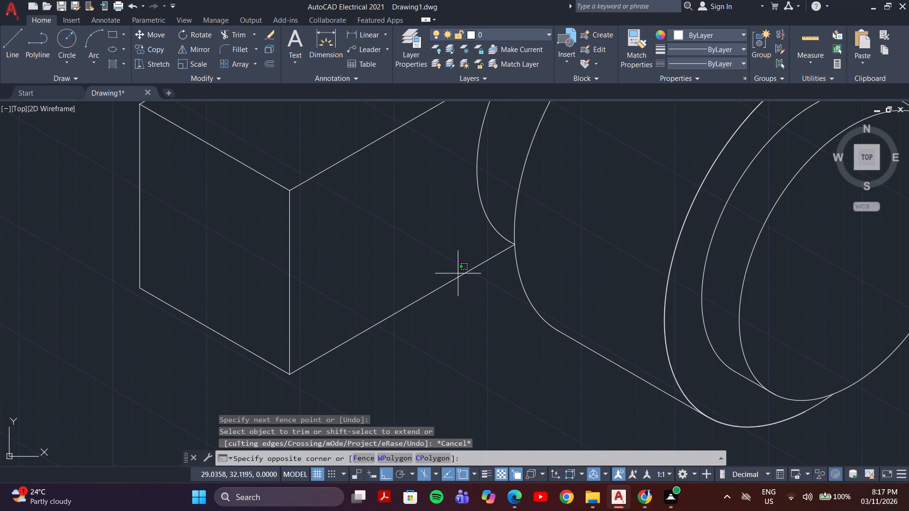
pyautogui.click(452, 297)
pyautogui.press('Delete')
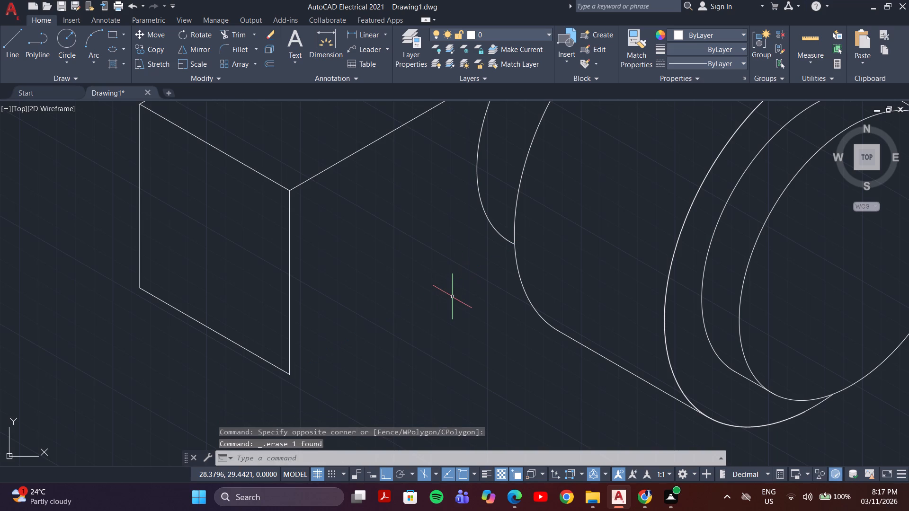
# Draw an Ortho line about 34 units long at 210° in the top isoplane, from the copied isocircle's junction with the large cylinder past the block's corner.
pyautogui.press('l')
pyautogui.press('Return')
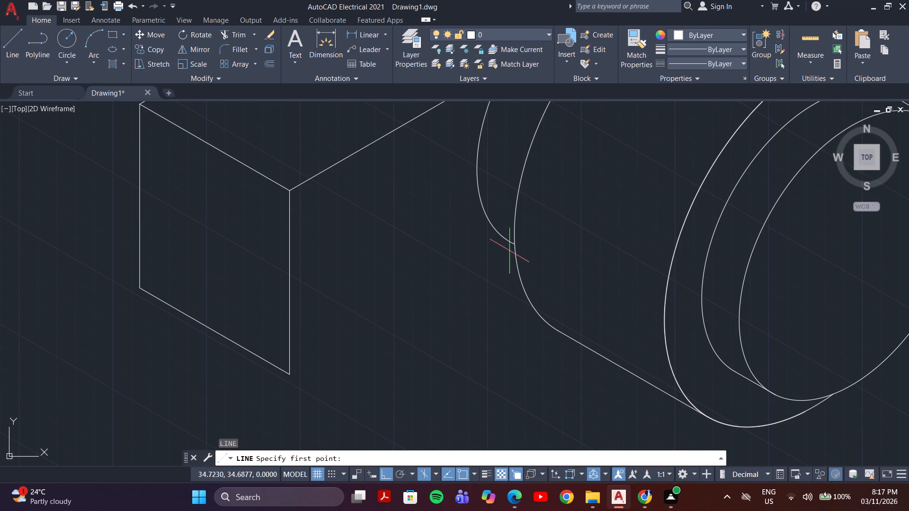
pyautogui.press('F5')
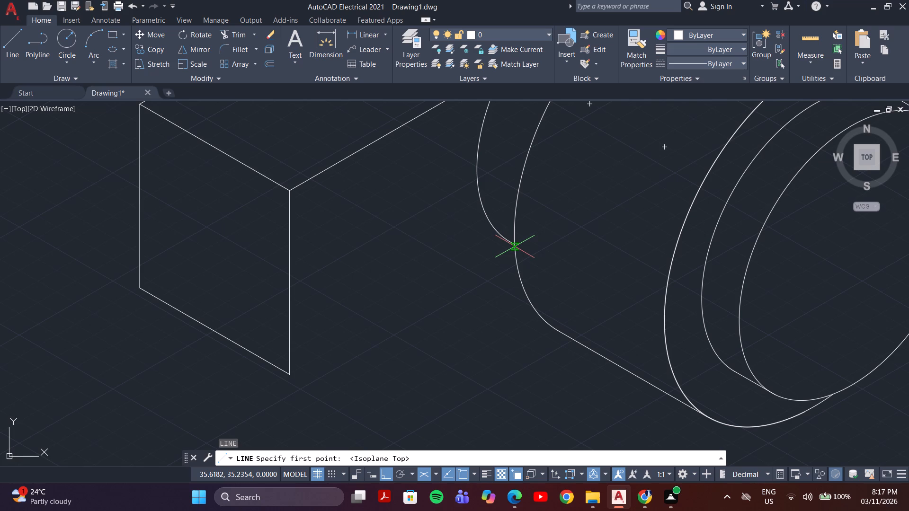
pyautogui.click(517, 244)
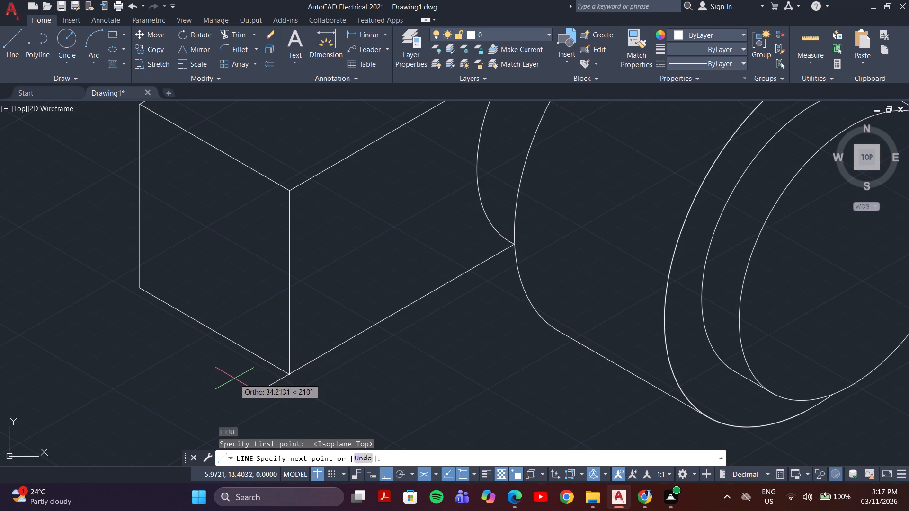
pyautogui.click(234, 379)
pyautogui.press('Escape')
# Trim the short ends of the front face's lower edge and vertical edge extending below the new line at the block's bottom corner.
pyautogui.scroll(6, 283, 384)
pyautogui.scroll(2, 307, 343)
pyautogui.press('Escape')
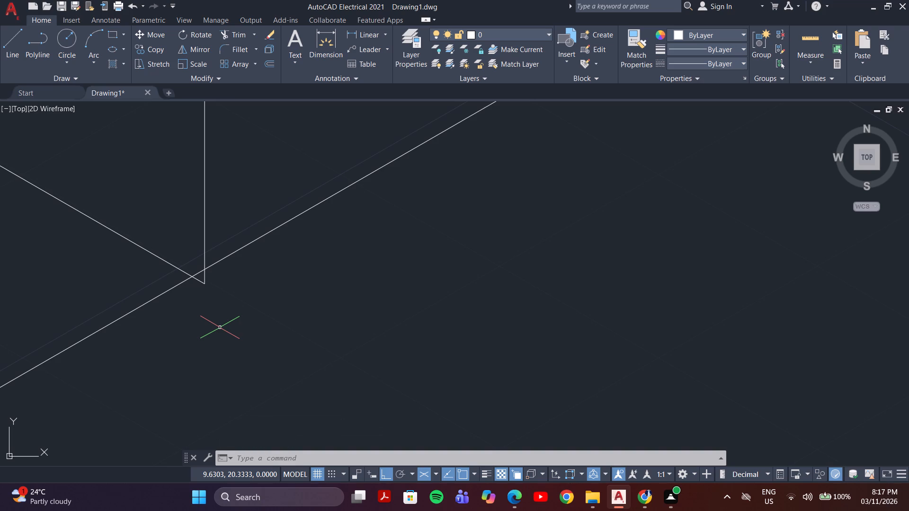
pyautogui.press('Escape')
pyautogui.scroll(-1, 263, 346)
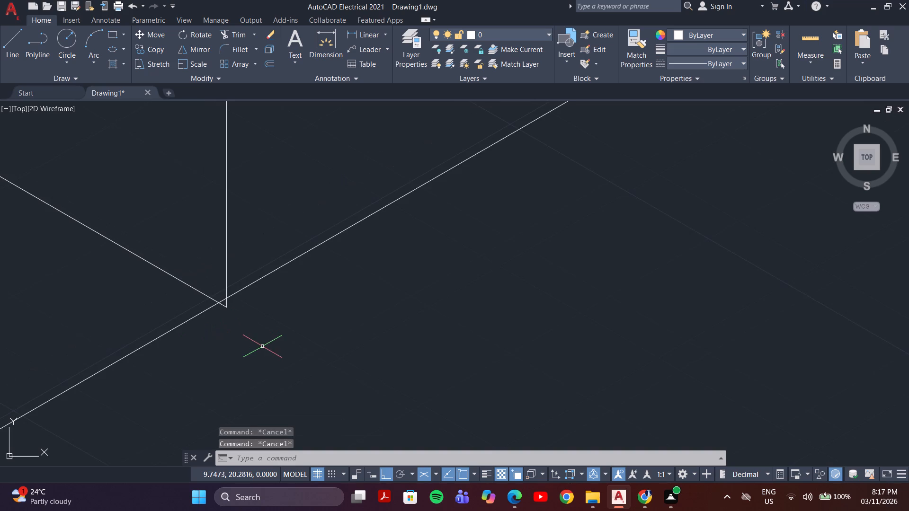
pyautogui.scroll(-3, 217, 336)
pyautogui.moveTo(232, 324); pyautogui.dragTo(284, 267, button='middle')
pyautogui.scroll(4, 272, 284)
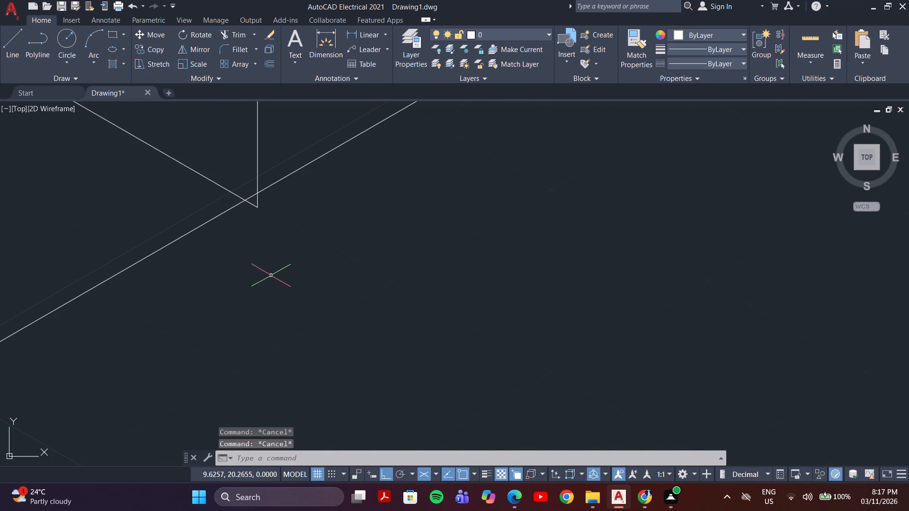
pyautogui.write('tr')
pyautogui.press('Return')
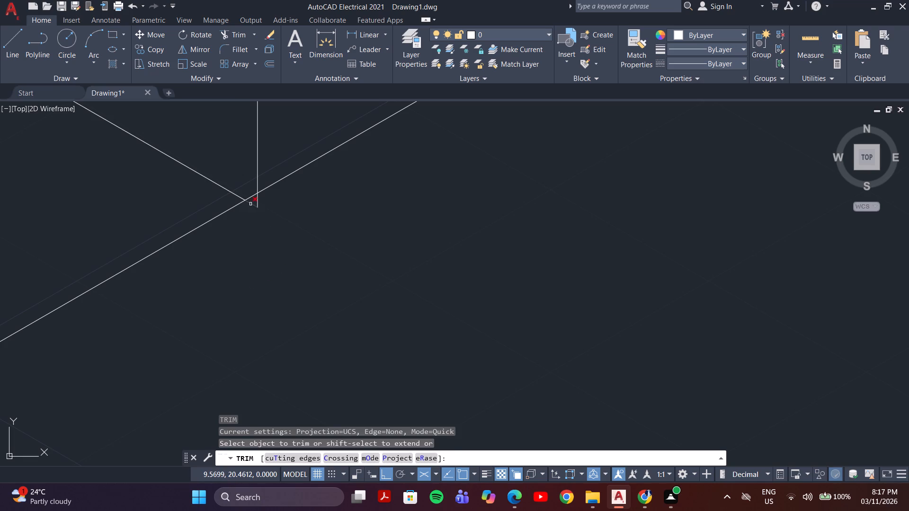
pyautogui.click(250, 204)
pyautogui.click(258, 205)
# Trim away the rest of the front face's lower edge.
pyautogui.scroll(-4, 245, 212)
pyautogui.moveTo(236, 188); pyautogui.dragTo(198, 206)
pyautogui.click(151, 229)
pyautogui.scroll(-4, 151, 229)
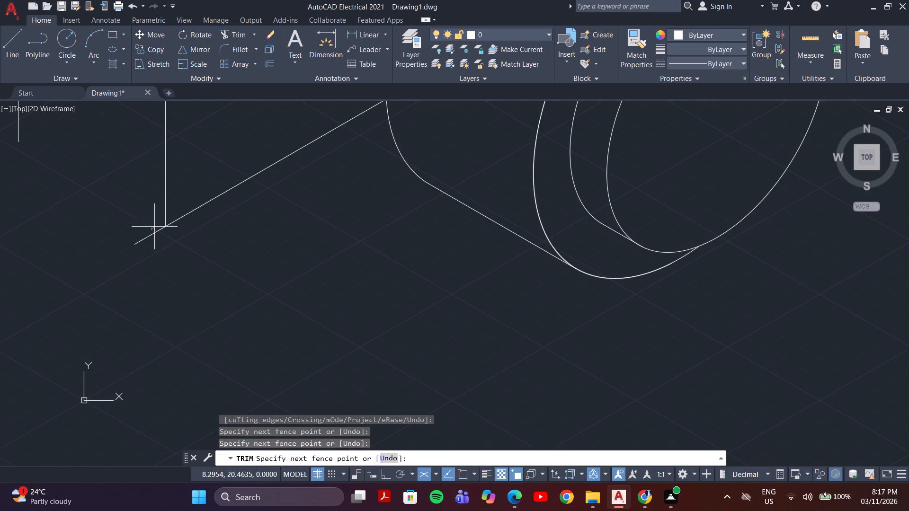
pyautogui.moveTo(199, 241); pyautogui.dragTo(278, 352, button='middle')
pyautogui.press('Escape')
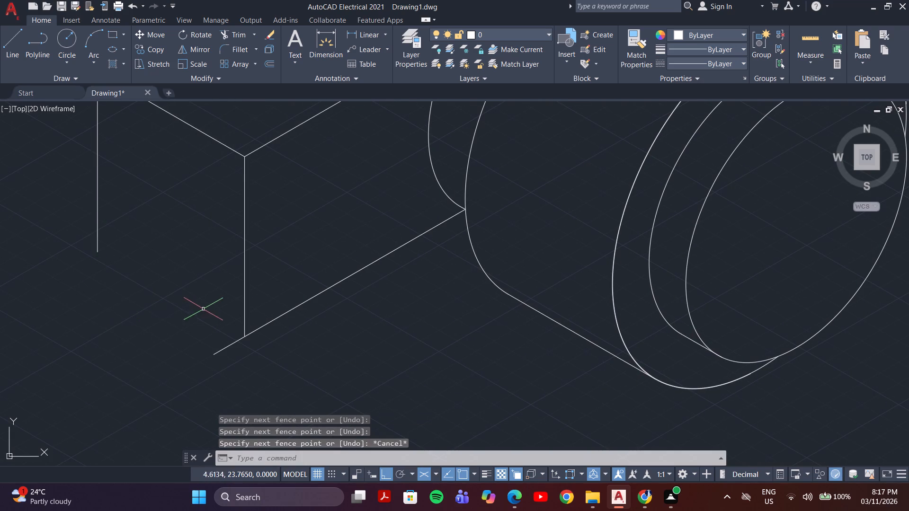
pyautogui.press('space')
pyautogui.press('space')
pyautogui.press('Escape')
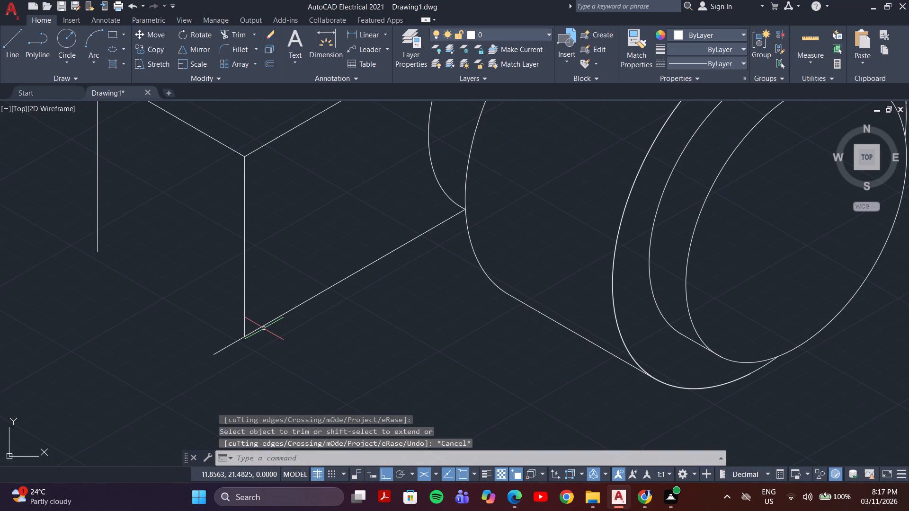
# Draw an Ortho line at 150° from the block's bottom front corner to beyond the front face's far vertical edge.
pyautogui.press('l')
pyautogui.press('Return')
pyautogui.click(247, 335)
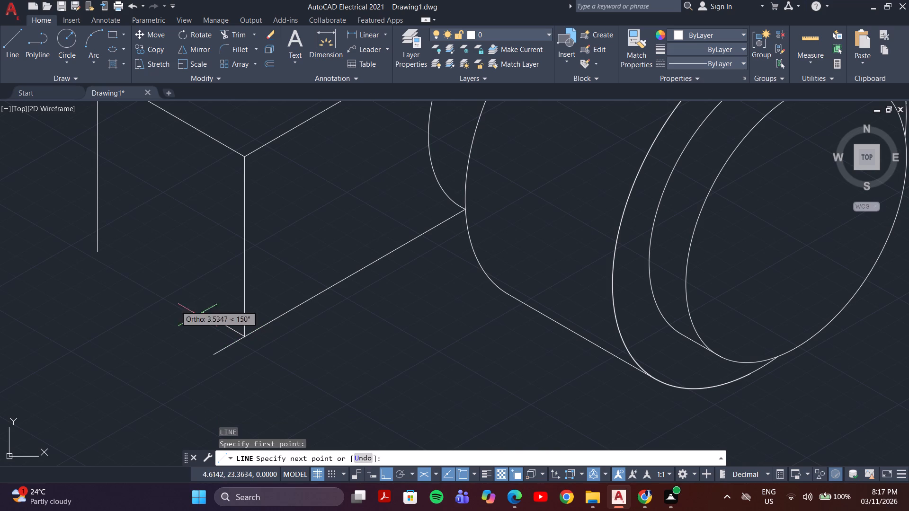
pyautogui.click(50, 248)
pyautogui.press('Escape')
# Trim the excess where the new lower edge meets the front face's far vertical edge.
pyautogui.scroll(3, 83, 248)
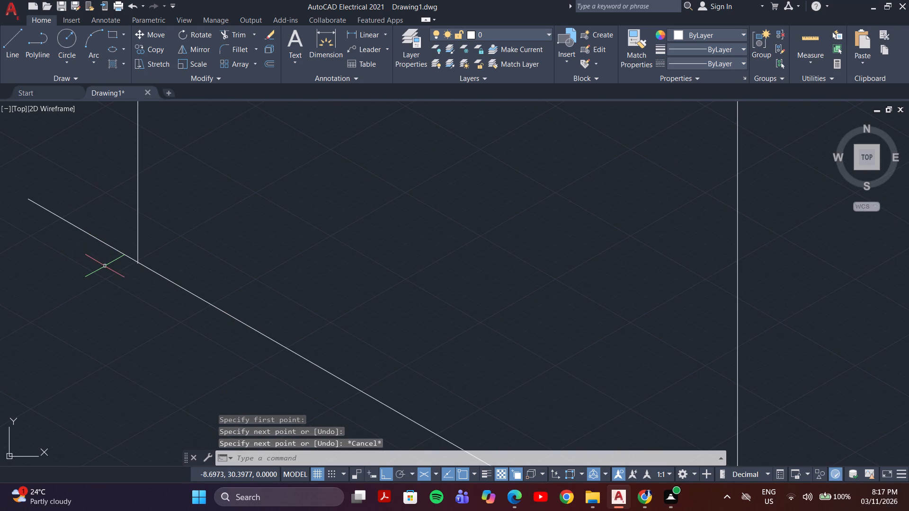
pyautogui.write('tr')
pyautogui.press('Return')
pyautogui.moveTo(114, 230); pyautogui.dragTo(114, 236)
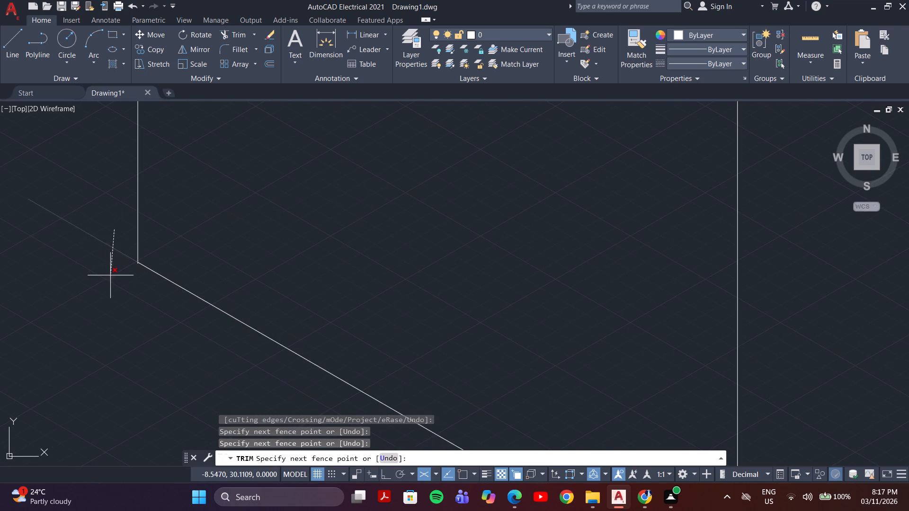
pyautogui.scroll(4, 123, 271)
pyautogui.click(140, 272)
pyautogui.click(216, 221)
pyautogui.scroll(-3, 210, 294)
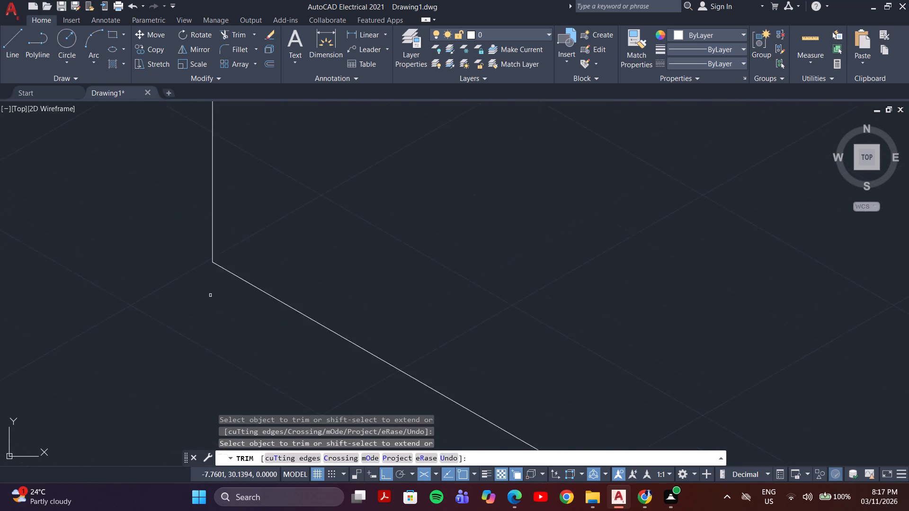
# Trim the side edge's overhang beyond the block's bottom front corner.
pyautogui.scroll(-5, 210, 295)
pyautogui.moveTo(277, 311); pyautogui.dragTo(276, 231, button='middle')
pyautogui.click(341, 292)
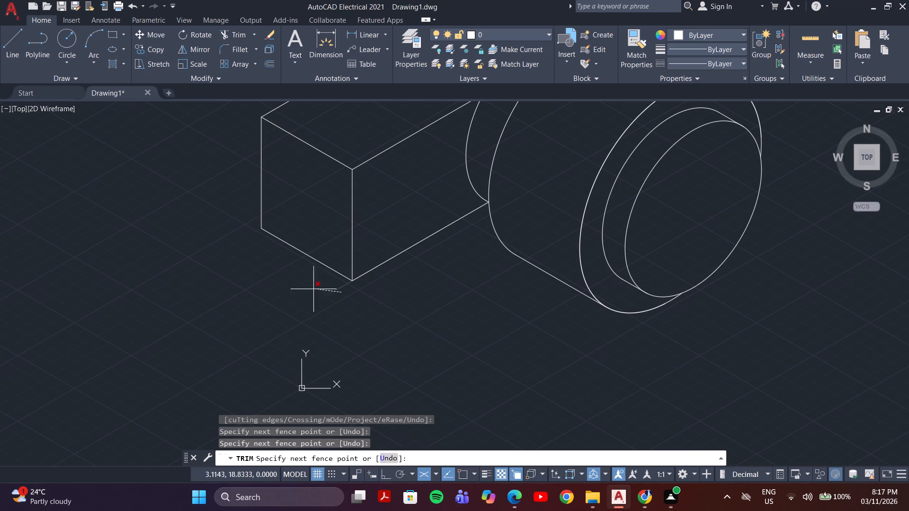
pyautogui.click(278, 271)
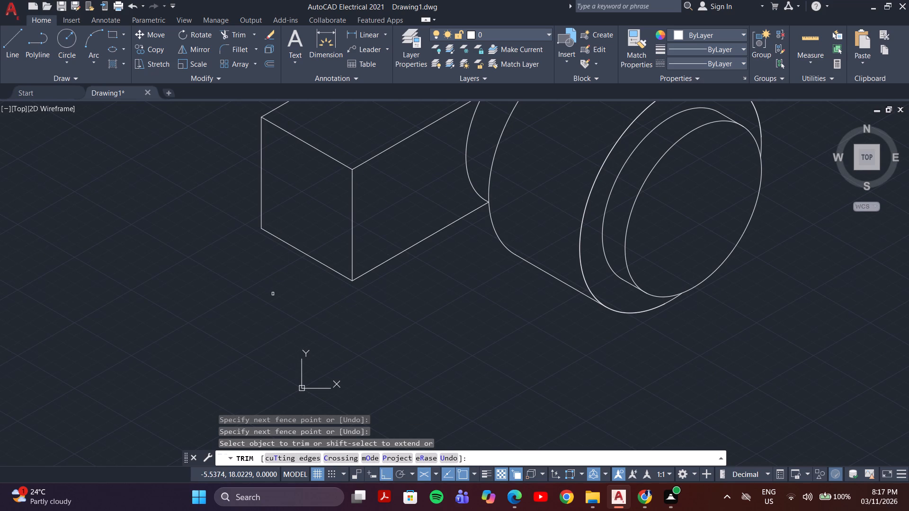
pyautogui.scroll(-2, 329, 250)
pyautogui.moveTo(319, 261); pyautogui.dragTo(219, 286, button='middle')
pyautogui.press('Escape')
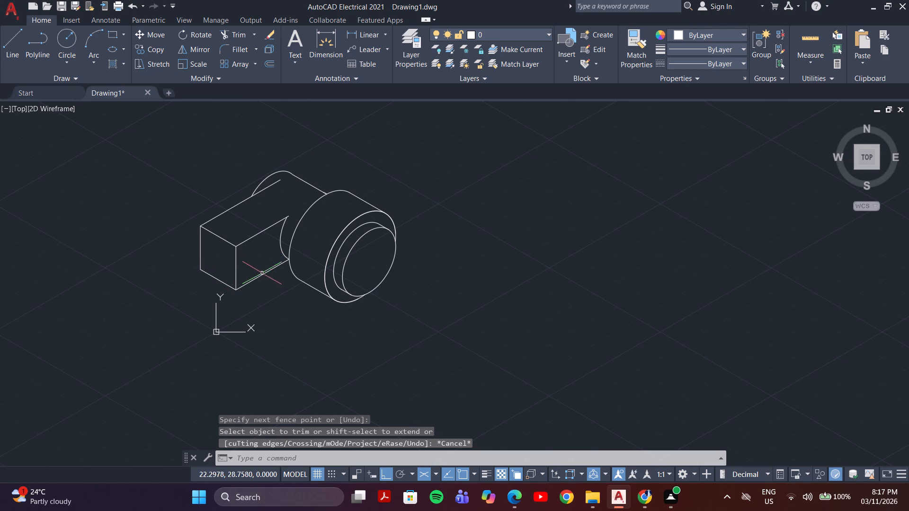
# Draw a 20-unit vertical line upward from the block's bottom front corner in Isoplane Right.
pyautogui.moveTo(251, 275); pyautogui.dragTo(251, 305, button='middle')
pyautogui.scroll(5, 236, 293)
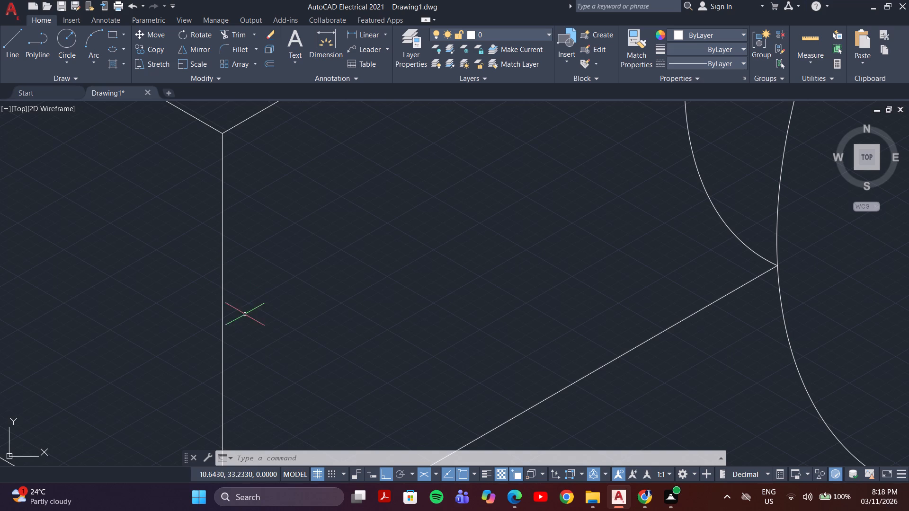
pyautogui.scroll(-2, 245, 332)
pyautogui.press('F5')
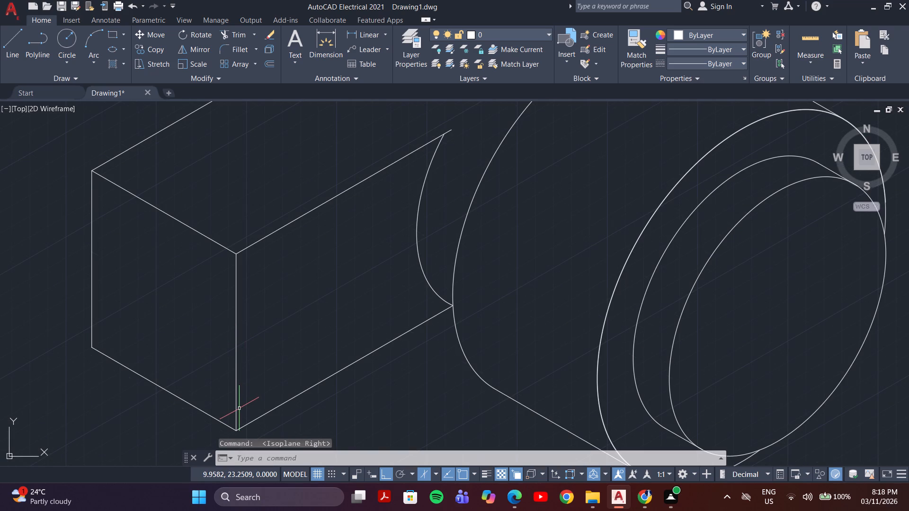
pyautogui.press('l')
pyautogui.press('Return')
pyautogui.click(236, 430)
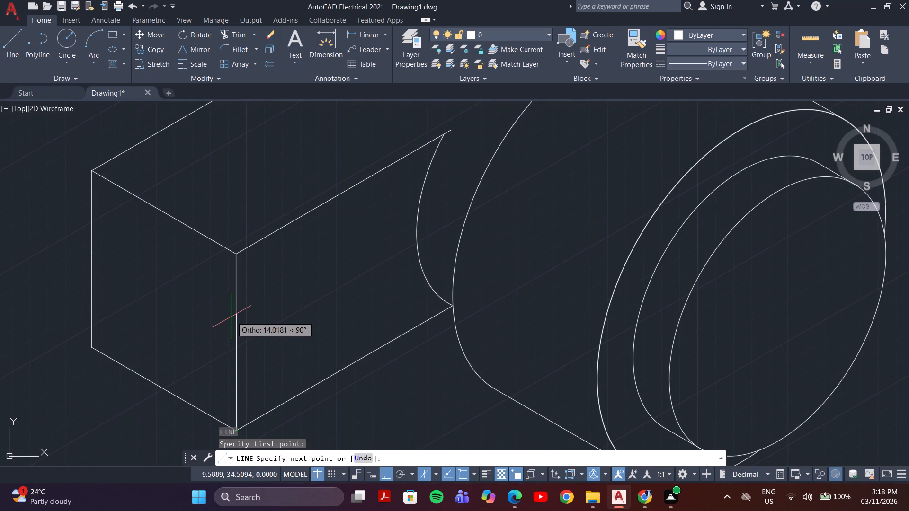
pyautogui.press('2')
pyautogui.press('0')
pyautogui.press('Return')
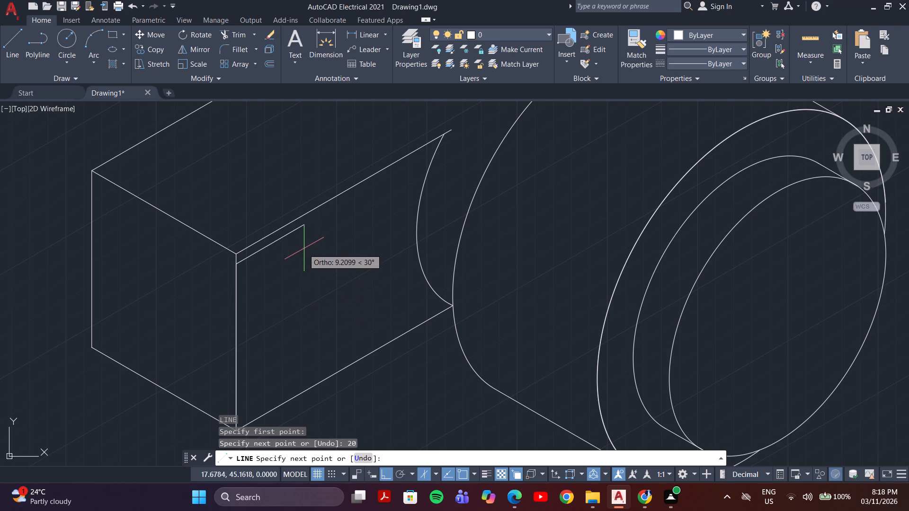
pyautogui.scroll(2, 309, 236)
pyautogui.scroll(-3, 309, 236)
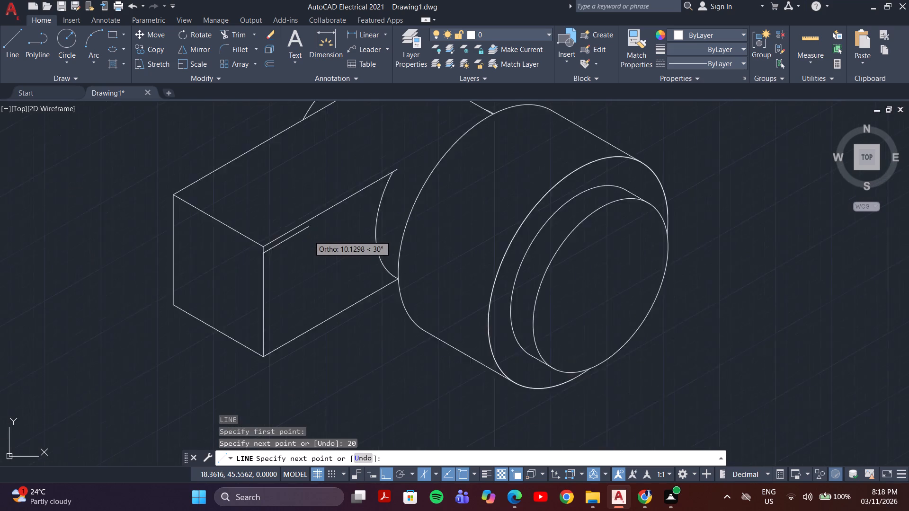
pyautogui.scroll(-1, 309, 236)
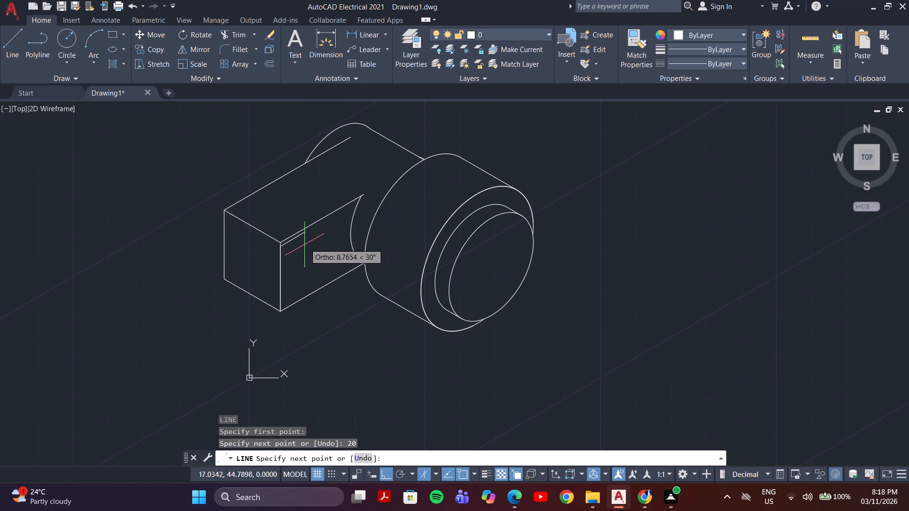
pyautogui.press('Escape')
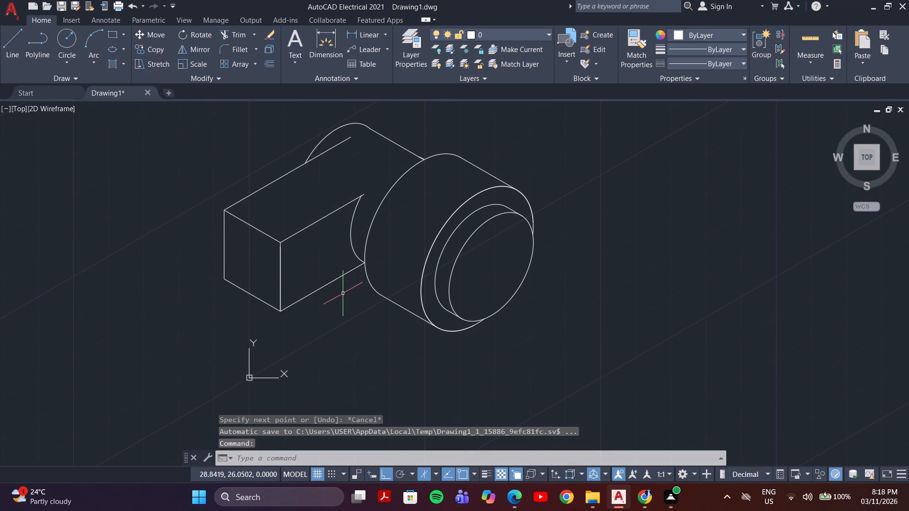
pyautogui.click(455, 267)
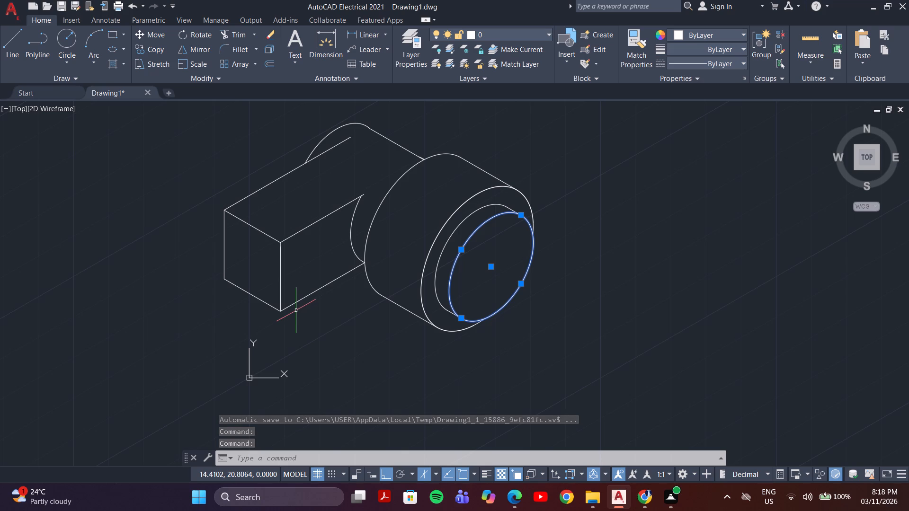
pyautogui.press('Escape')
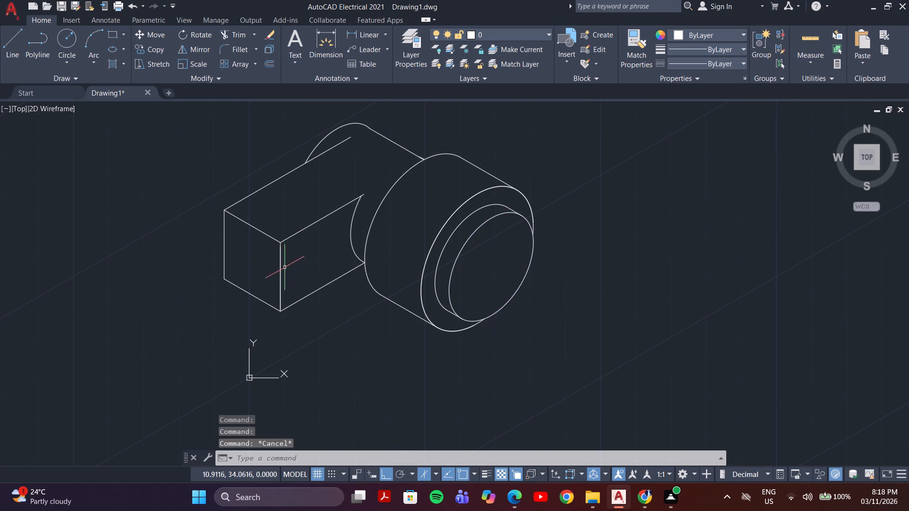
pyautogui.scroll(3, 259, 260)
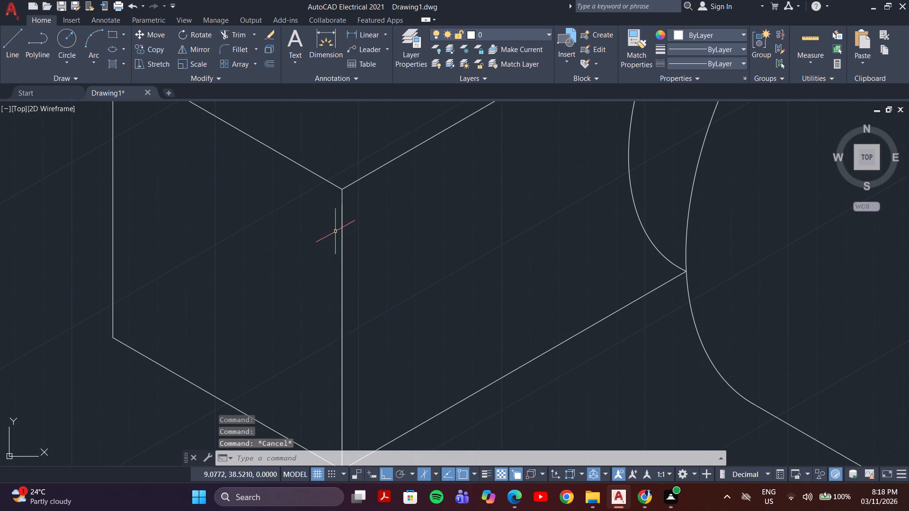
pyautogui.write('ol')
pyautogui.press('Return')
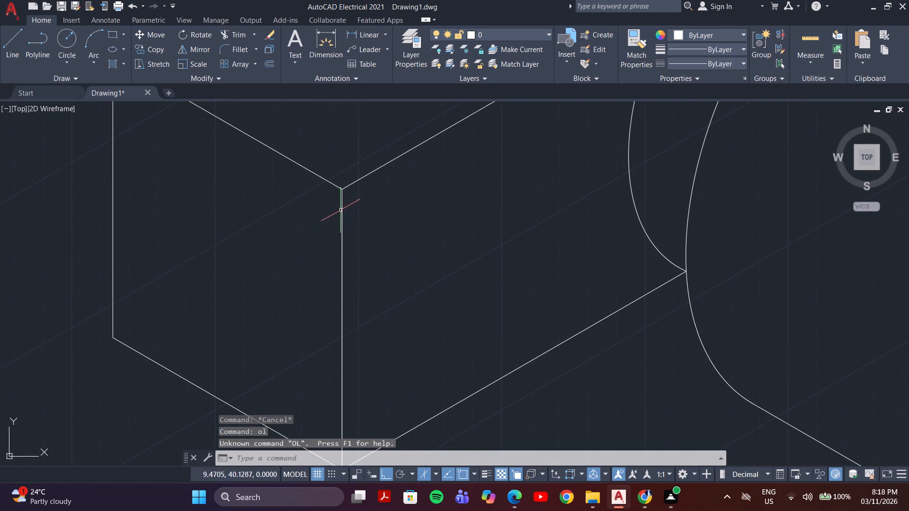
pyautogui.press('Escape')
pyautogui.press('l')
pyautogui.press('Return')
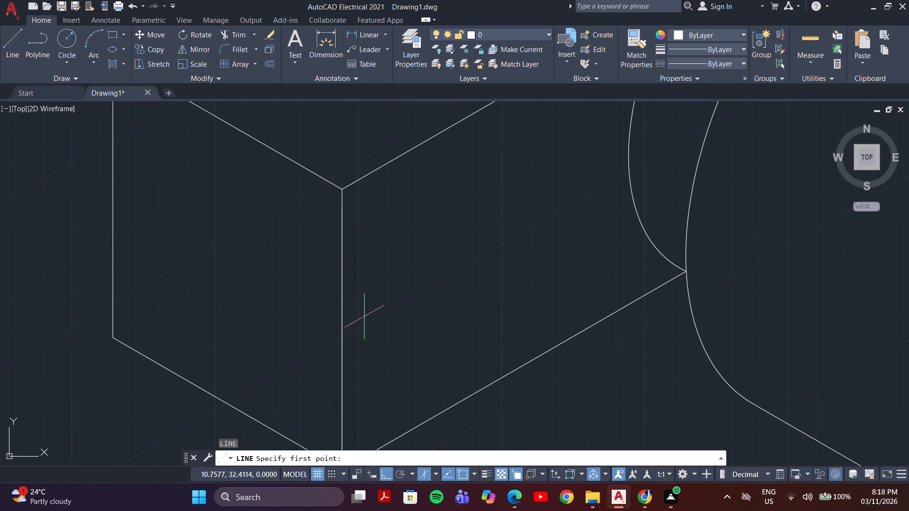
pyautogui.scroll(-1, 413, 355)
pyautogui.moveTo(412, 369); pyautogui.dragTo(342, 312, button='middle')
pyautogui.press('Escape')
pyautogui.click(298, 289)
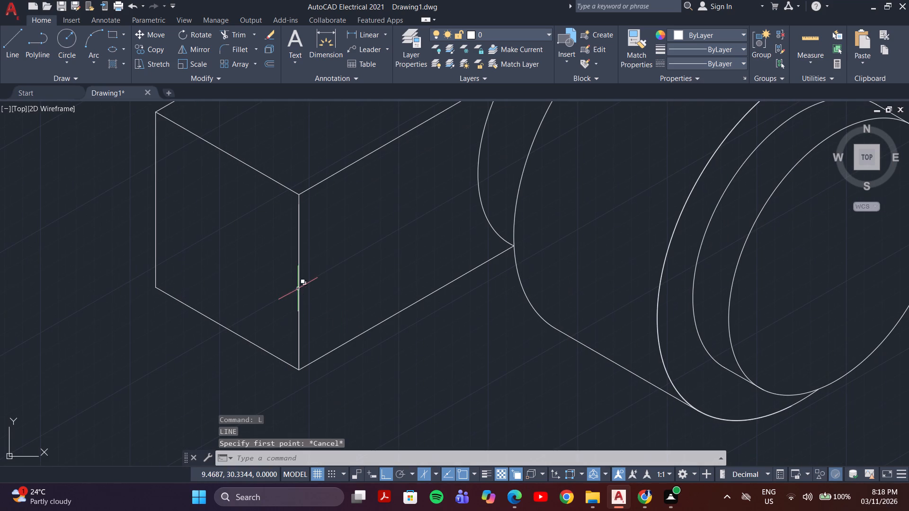
# Draw a 15-unit line at 30° from the 20-unit line's upper end, ending with a short segment up to the side face's top edge.
pyautogui.press('l')
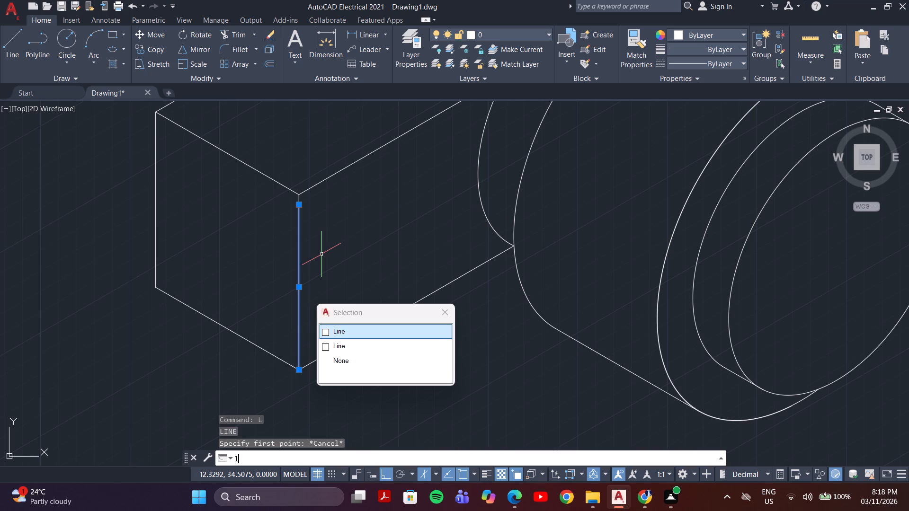
pyautogui.press('Return')
pyautogui.press('Return')
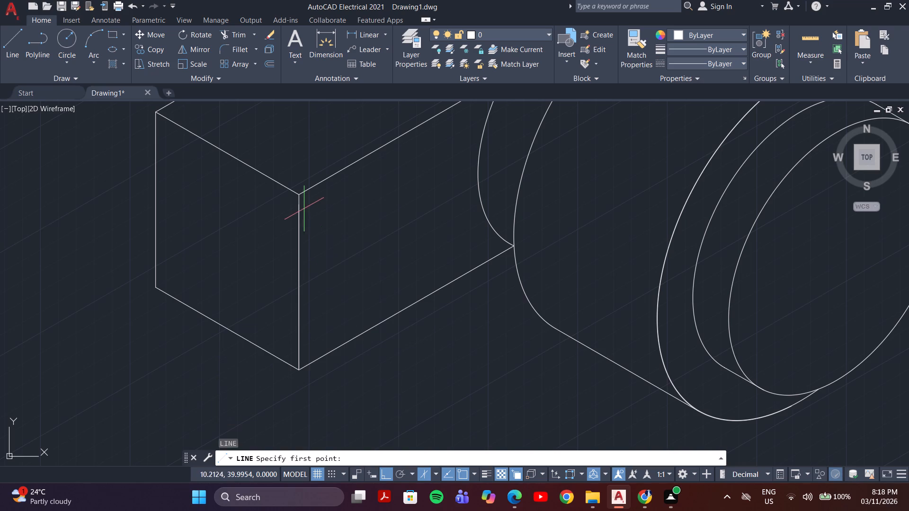
pyautogui.click(299, 205)
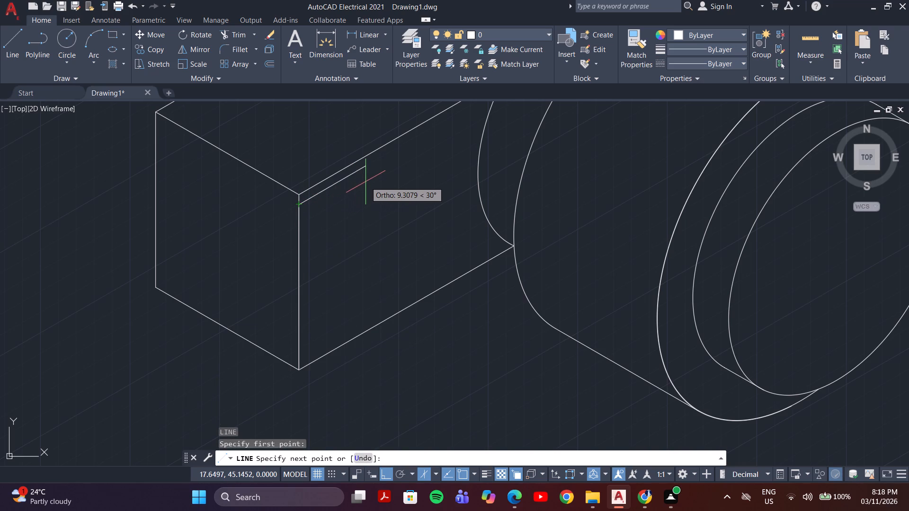
pyautogui.press('1')
pyautogui.press('5')
pyautogui.press('Return')
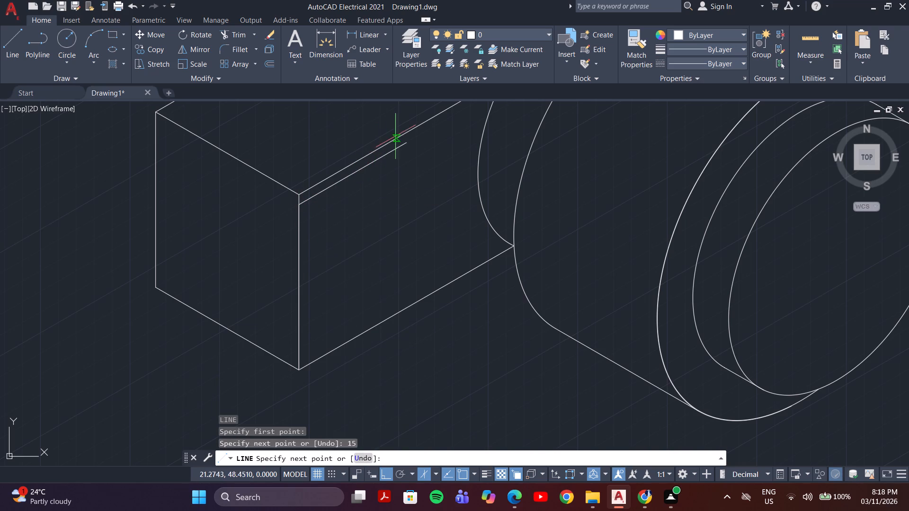
pyautogui.click(406, 133)
pyautogui.press('Escape')
# Draw an Ortho line at 150° in Isoplane Left from the 20-unit line's upper end to beyond the front face's far vertical edge.
pyautogui.scroll(-2, 356, 195)
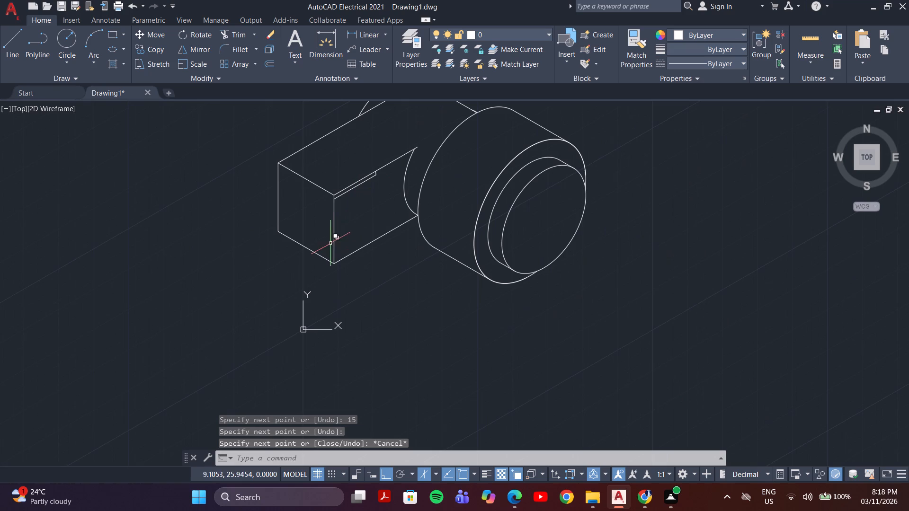
pyautogui.press('l')
pyautogui.press('Return')
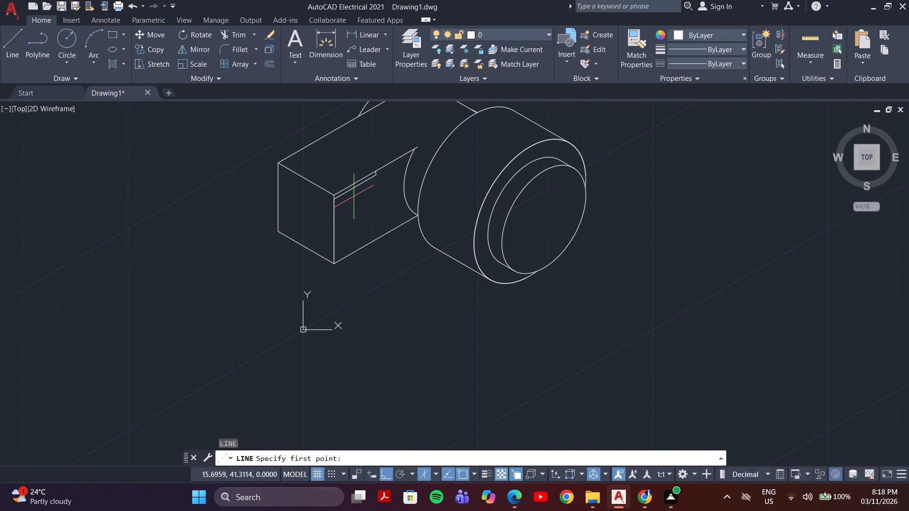
pyautogui.press('F5')
pyautogui.click(333, 196)
pyautogui.click(253, 173)
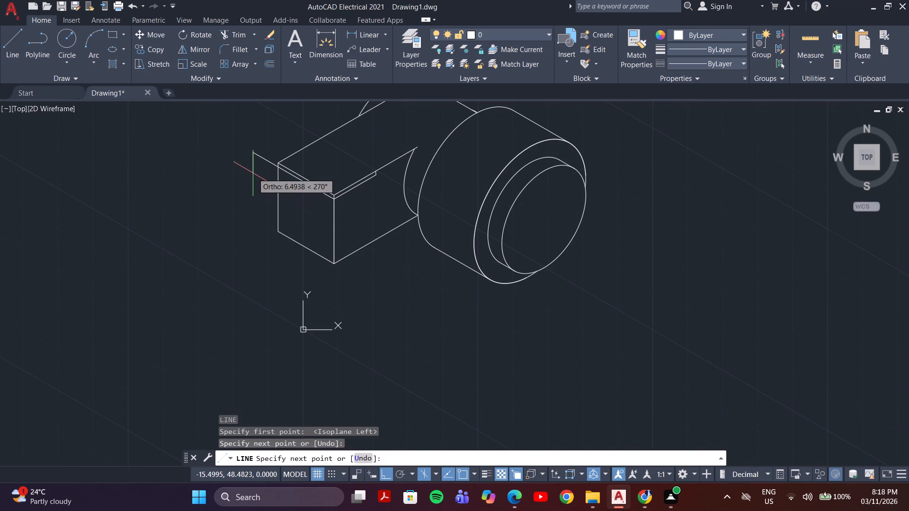
pyautogui.press('Escape')
# Trim the new front-face line's overhang beyond the far vertical edge.
pyautogui.write('tr')
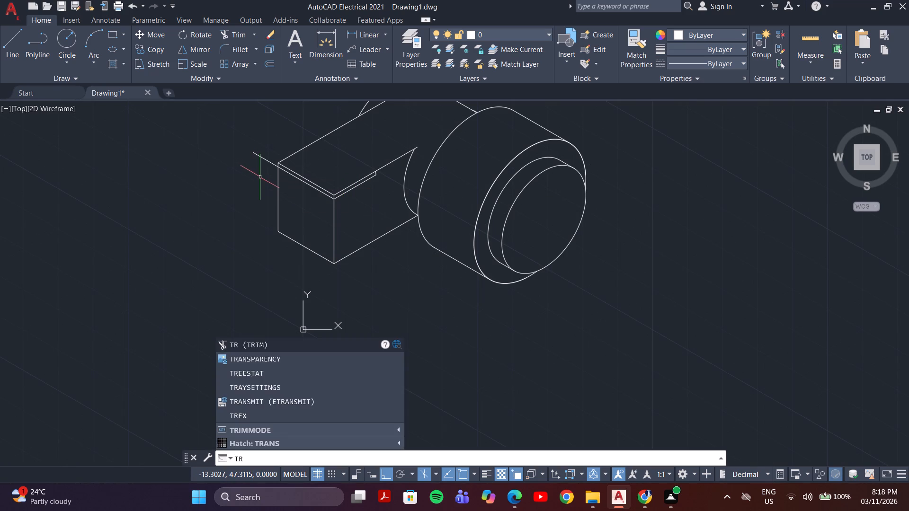
pyautogui.press('Return')
pyautogui.click(271, 158)
pyautogui.click(252, 187)
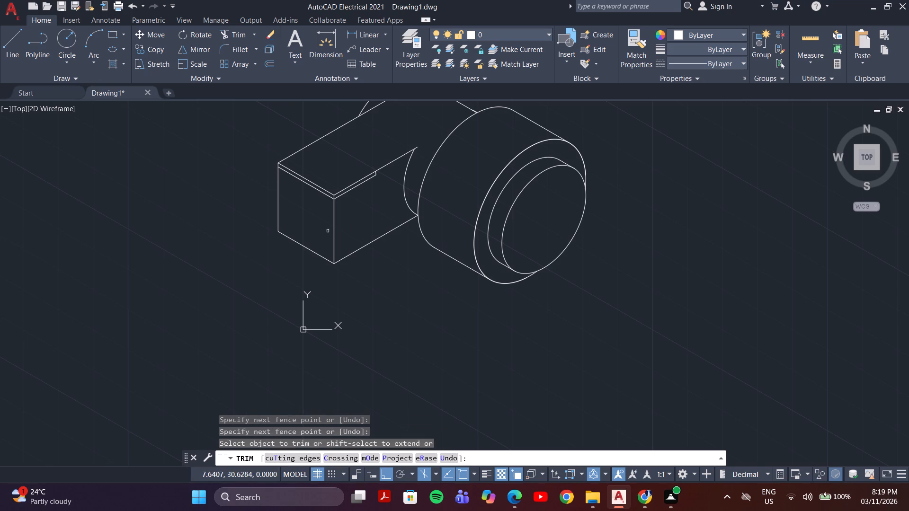
pyautogui.moveTo(274, 231); pyautogui.dragTo(263, 291, button='middle')
pyautogui.scroll(3, 259, 244)
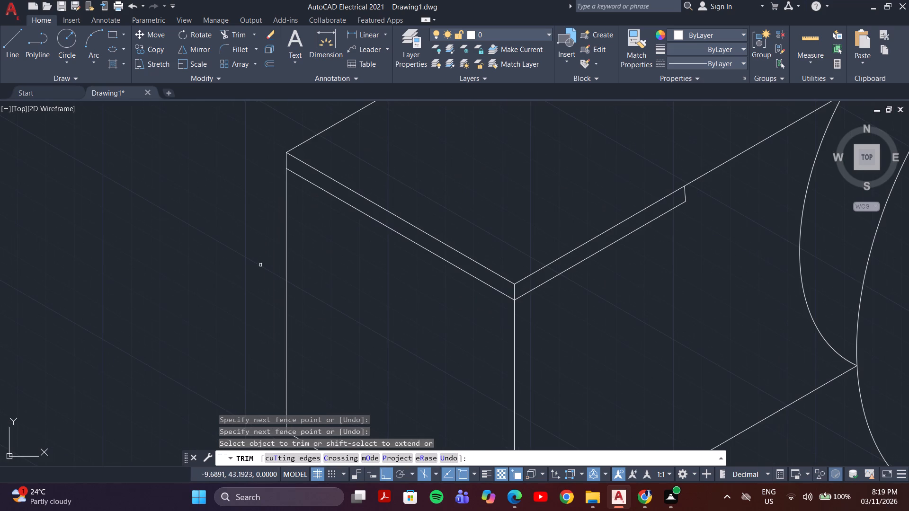
pyautogui.press('Escape')
# In Isoplane Top, draw a 15-unit line at 30° from the trimmed line's far end, with a short 150° segment crossing the block's far top edge.
pyautogui.press('l')
pyautogui.press('Return')
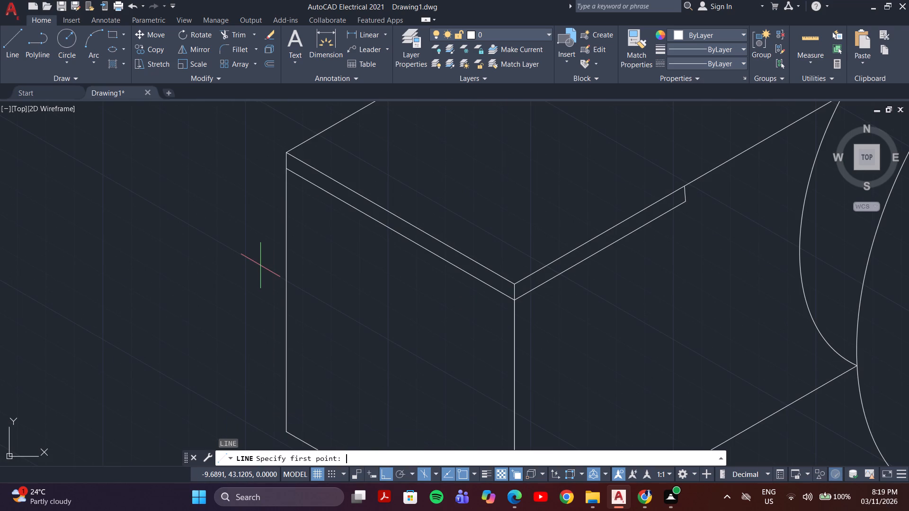
pyautogui.press('F5')
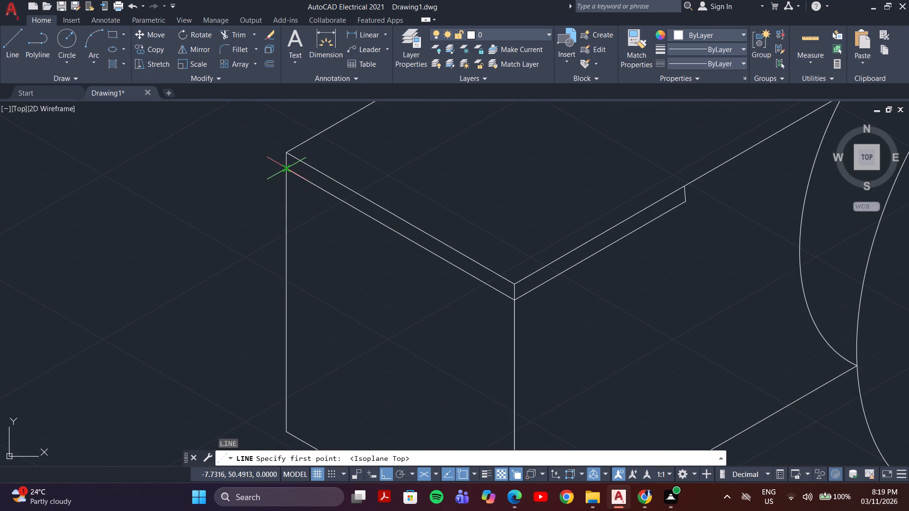
pyautogui.click(287, 168)
pyautogui.moveTo(383, 141); pyautogui.dragTo(294, 270, button='middle')
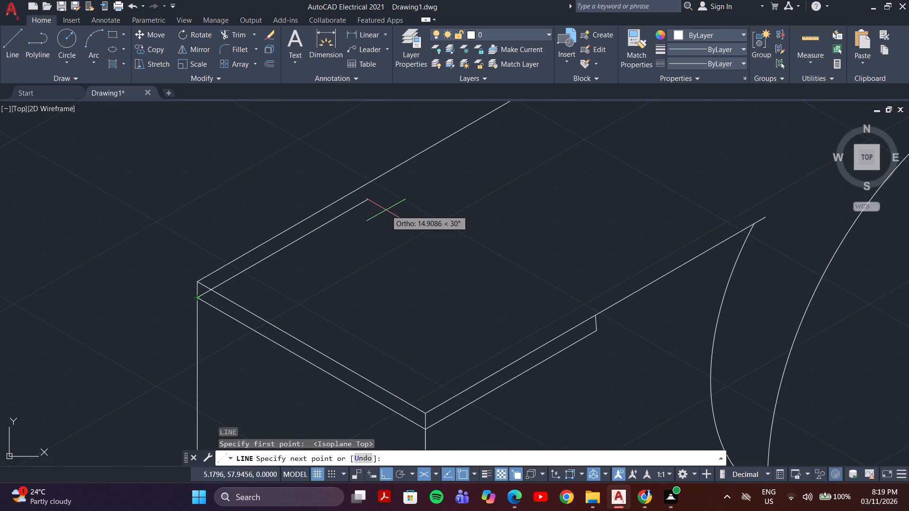
pyautogui.write('15')
pyautogui.press('Return')
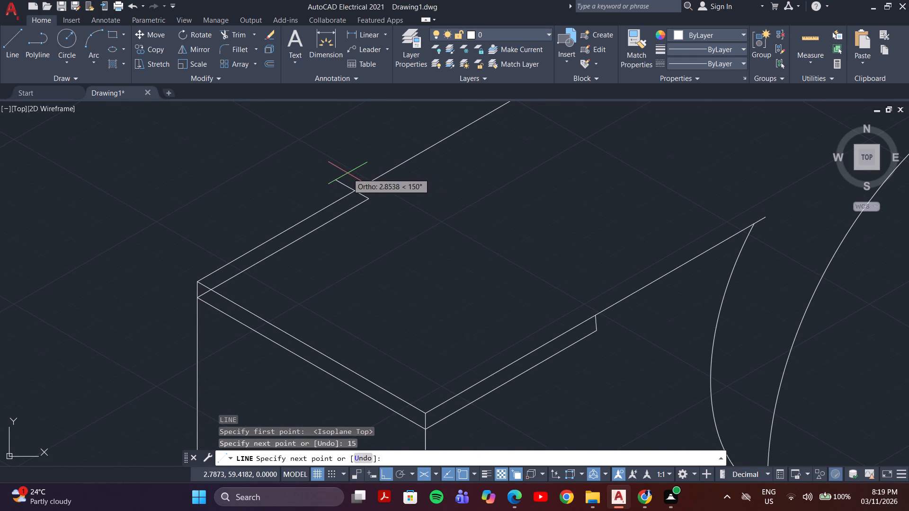
pyautogui.click(350, 177)
pyautogui.press('Escape')
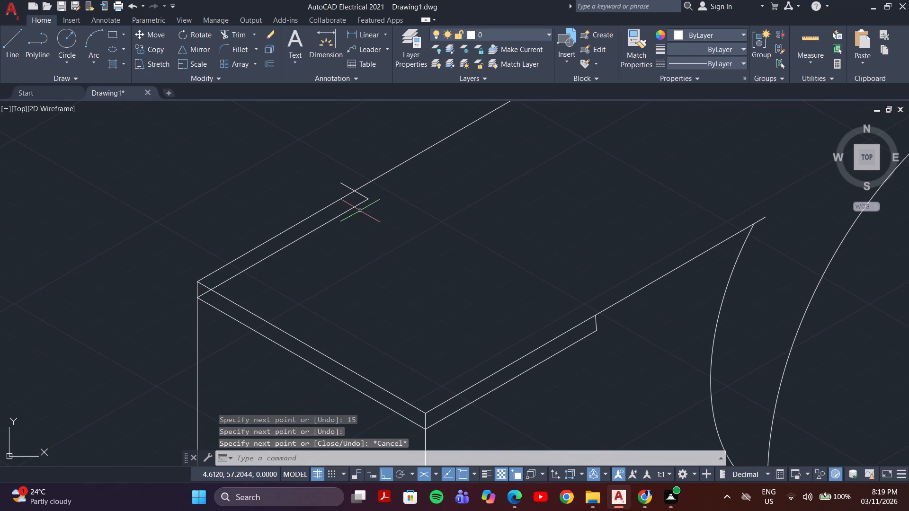
# Trim the short 150° segment's overhang beyond the block's far top edge.
pyautogui.write('tr')
pyautogui.press('Return')
pyautogui.moveTo(353, 177); pyautogui.dragTo(336, 188)
pyautogui.click(319, 199)
pyautogui.press('Escape')
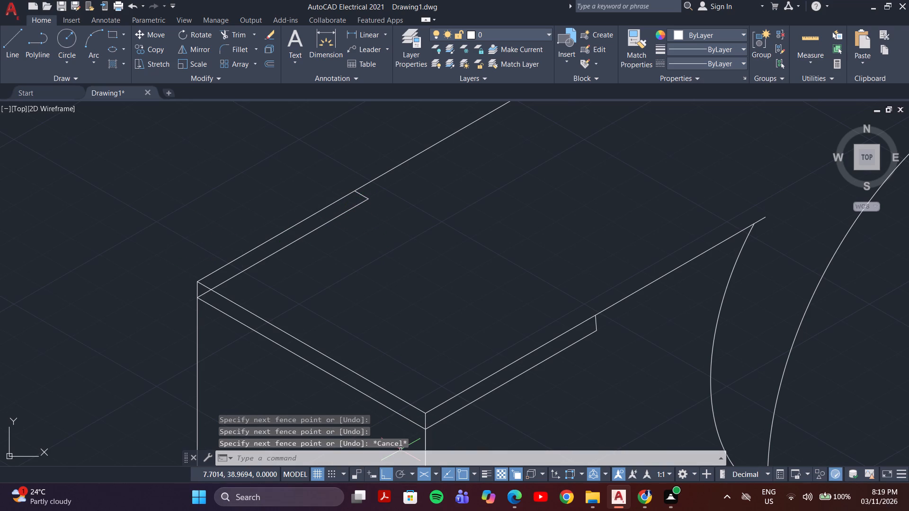
# In Isoplane Right, draw a vertical line about 1.83 units long from the far 15-unit line's free end past the block's far top edge.
pyautogui.scroll(3, 362, 222)
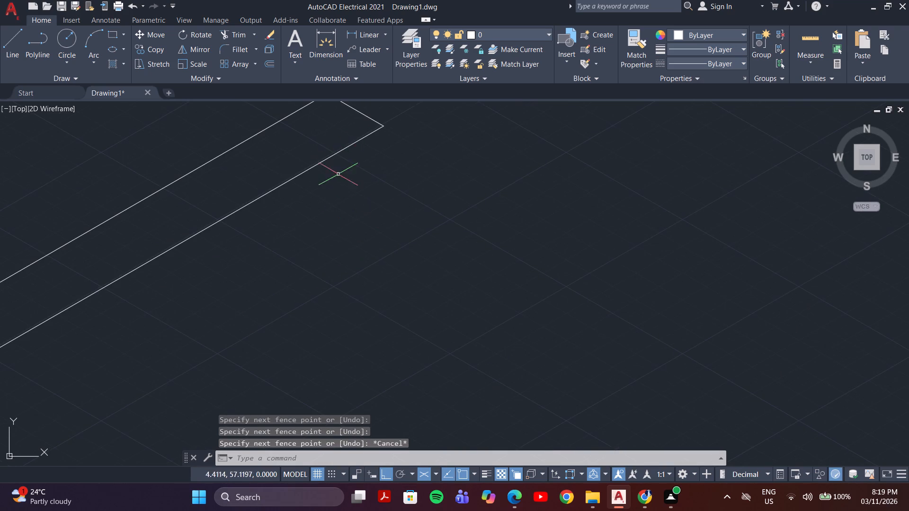
pyautogui.scroll(-2, 345, 233)
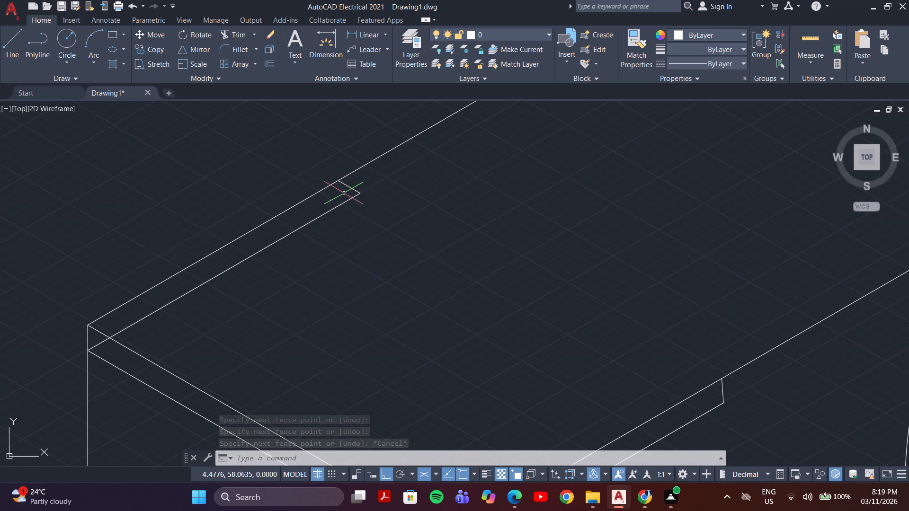
pyautogui.press('F5')
pyautogui.press('l')
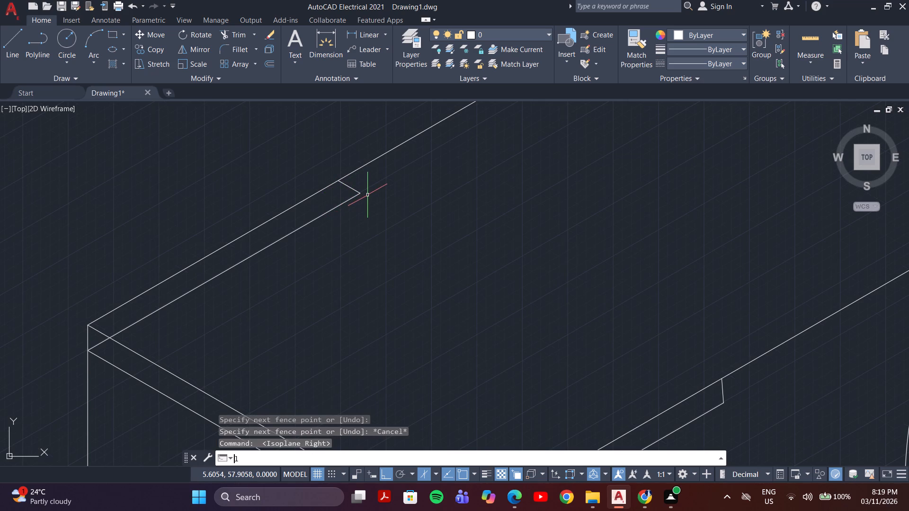
pyautogui.press('Return')
pyautogui.click(362, 192)
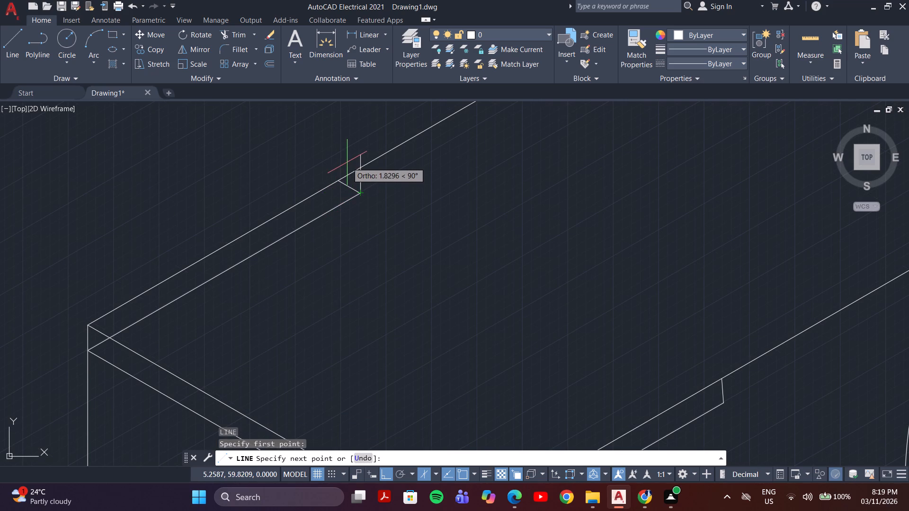
pyautogui.click(347, 161)
pyautogui.press('Escape')
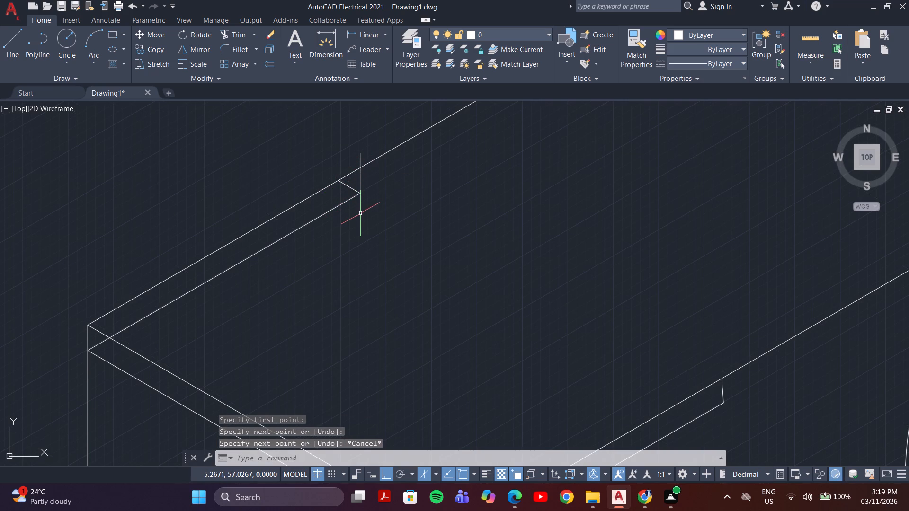
# Trim away the short 150° segment beside the new vertical line and the vertical line's overhang above the far top edge.
pyautogui.press('t')
pyautogui.press('r')
pyautogui.press('Return')
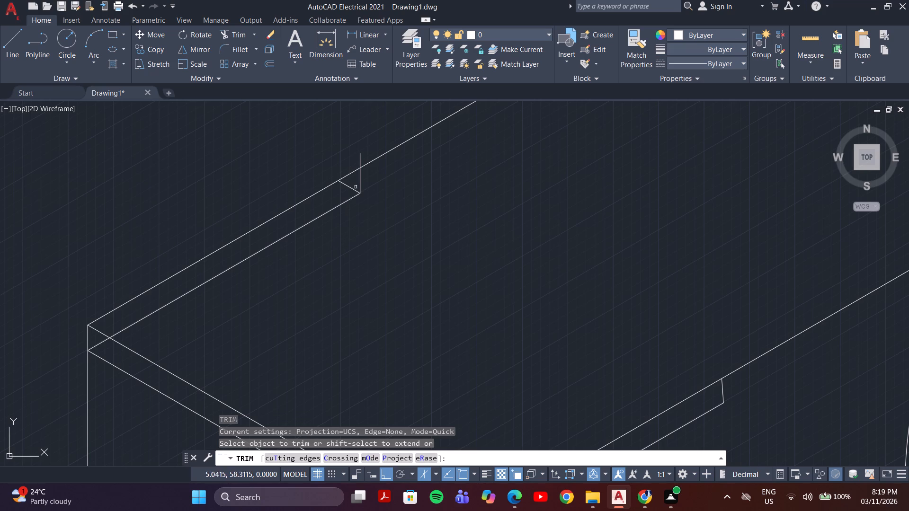
pyautogui.click(352, 188)
pyautogui.click(363, 159)
pyautogui.click(348, 165)
# Trim the block's far top edge above the step cut and the vertical stub at its far front corner.
pyautogui.scroll(-1, 354, 236)
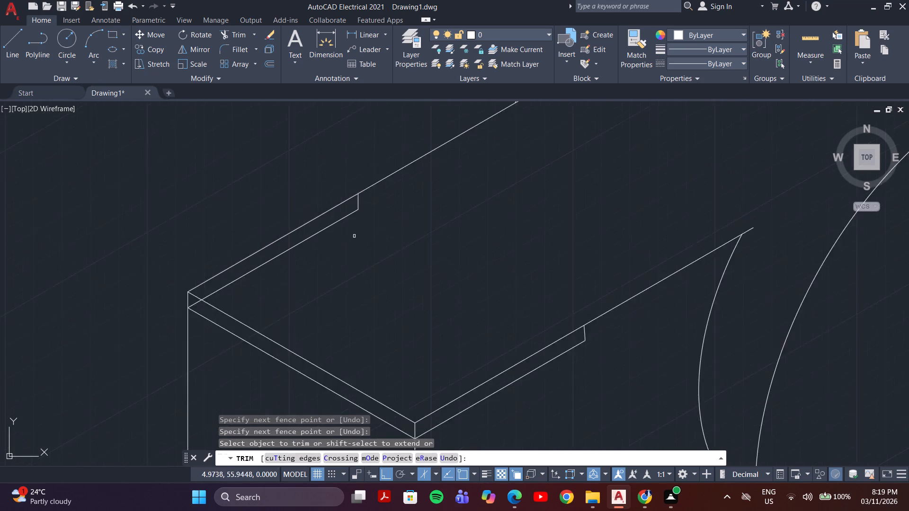
pyautogui.scroll(-1, 355, 237)
pyautogui.scroll(2, 248, 277)
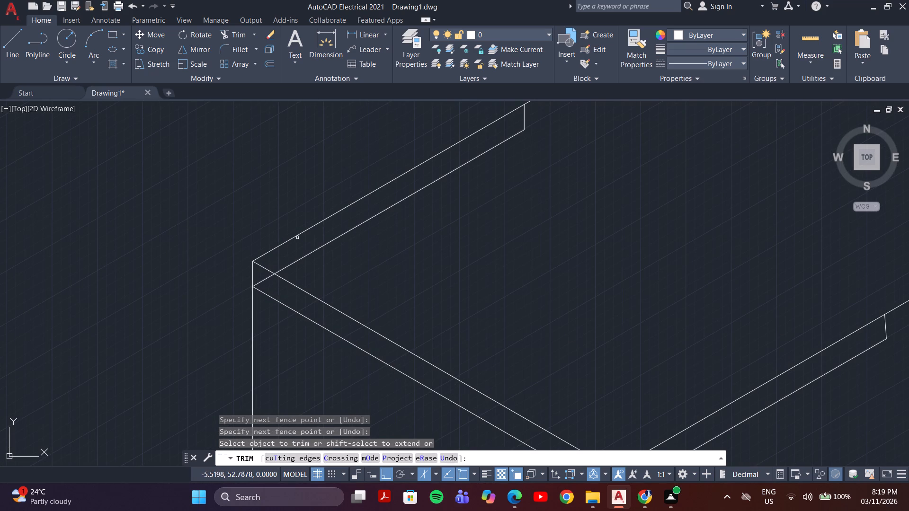
pyautogui.click(296, 237)
pyautogui.click(264, 259)
pyautogui.click(243, 274)
# Trim the vertical stub above the step line at the block's near front corner.
pyautogui.scroll(-2, 373, 211)
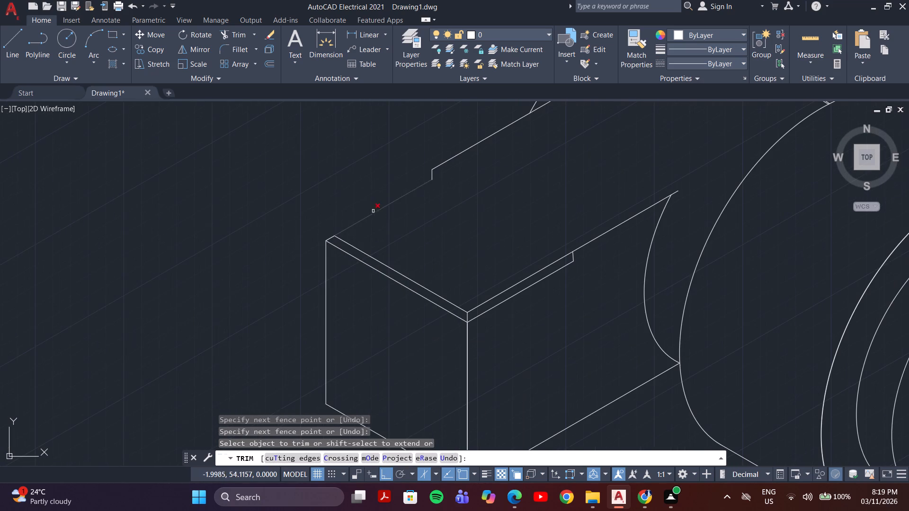
pyautogui.scroll(4, 475, 308)
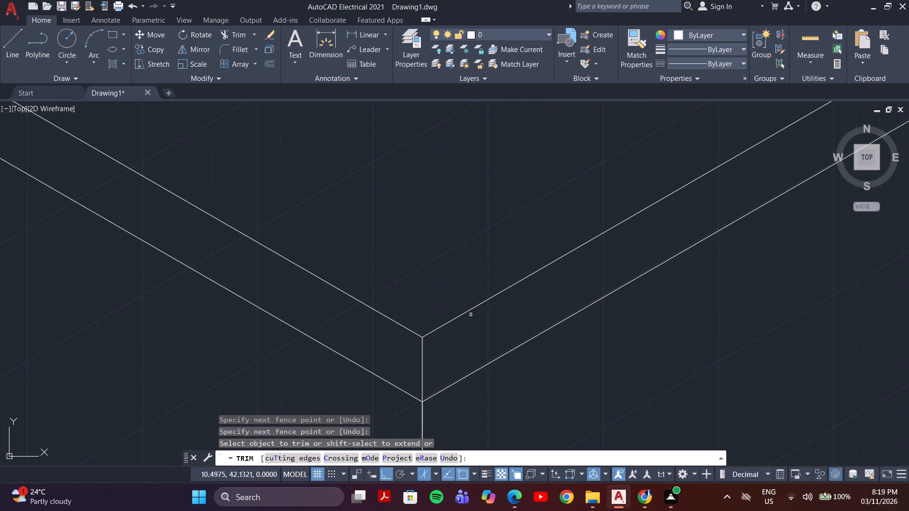
pyautogui.click(457, 343)
pyautogui.click(404, 360)
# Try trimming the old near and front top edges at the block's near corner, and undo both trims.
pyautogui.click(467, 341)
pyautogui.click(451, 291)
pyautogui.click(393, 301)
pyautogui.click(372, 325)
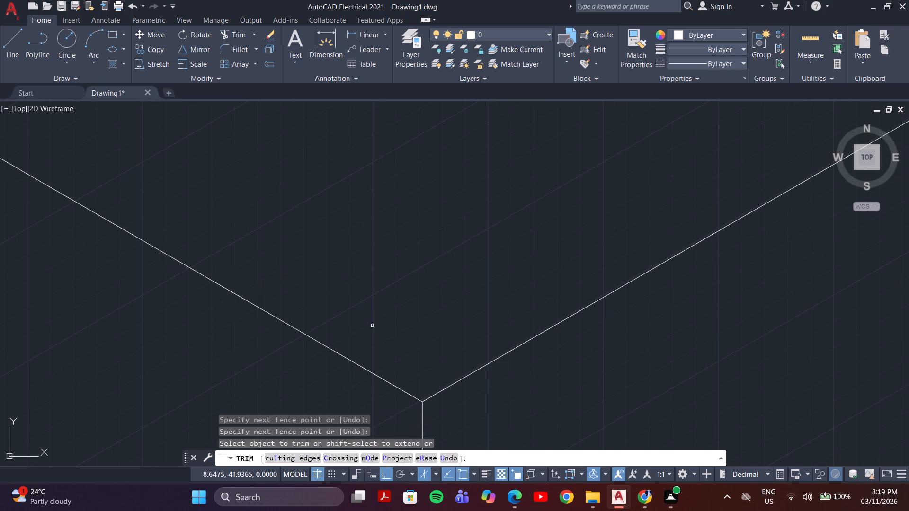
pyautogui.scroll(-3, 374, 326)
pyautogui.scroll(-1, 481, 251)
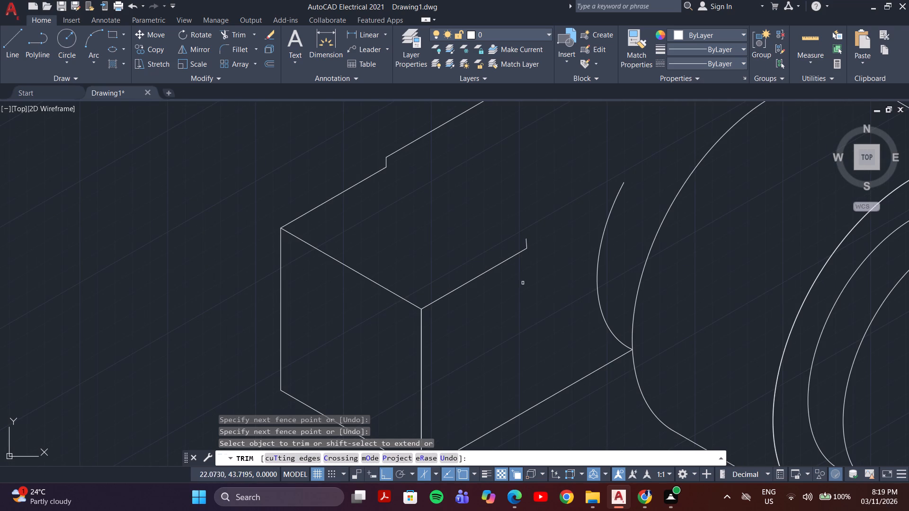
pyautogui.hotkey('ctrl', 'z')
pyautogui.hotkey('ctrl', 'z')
# Trim the near top edge above the step cut up to its short riser, and remove the old front top edge.
pyautogui.scroll(-4, 509, 292)
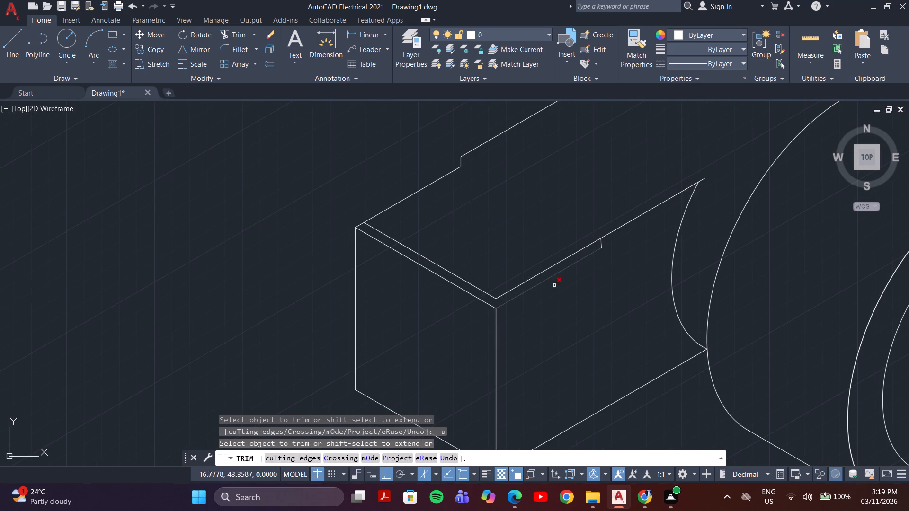
pyautogui.click(558, 264)
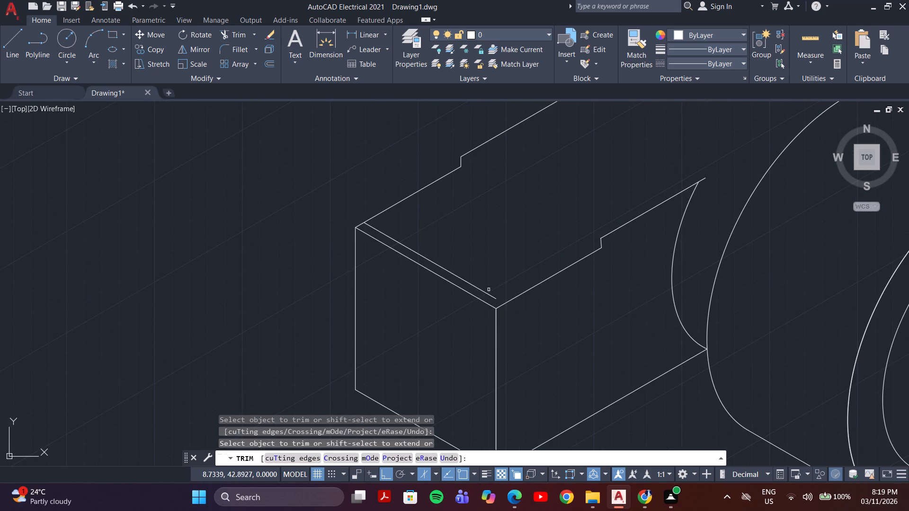
pyautogui.click(489, 294)
pyautogui.press('Escape')
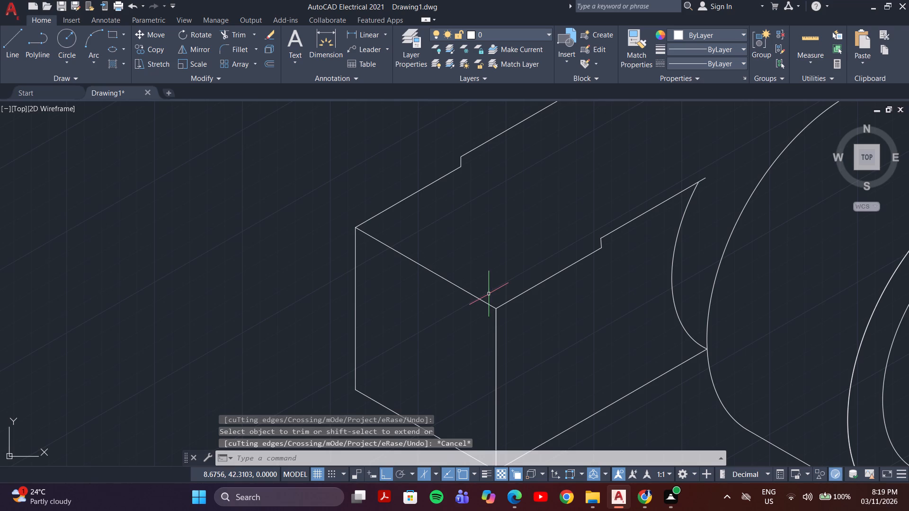
# In Isoplane Left, draw a line at 150° joining the lower ends of the step's near and far risers.
pyautogui.press('F5')
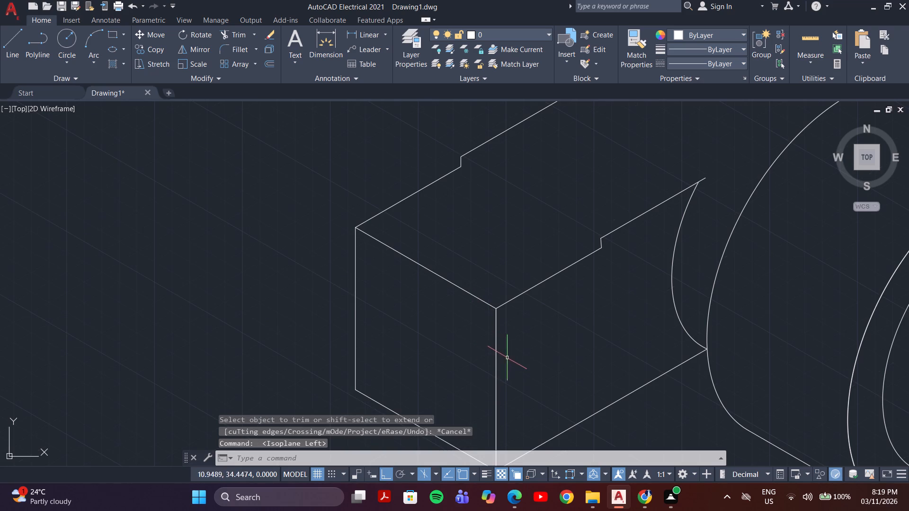
pyautogui.press('Return')
pyautogui.press('Escape')
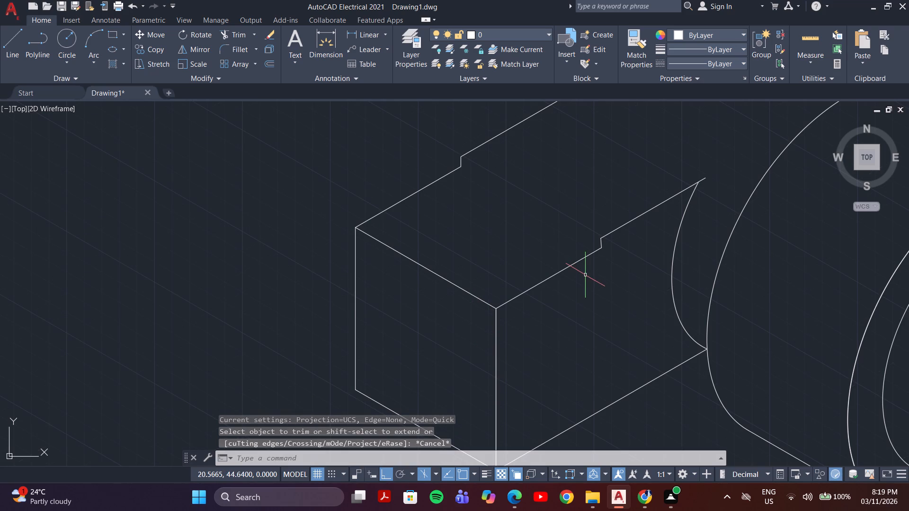
pyautogui.press('l')
pyautogui.press('Return')
pyautogui.click(604, 247)
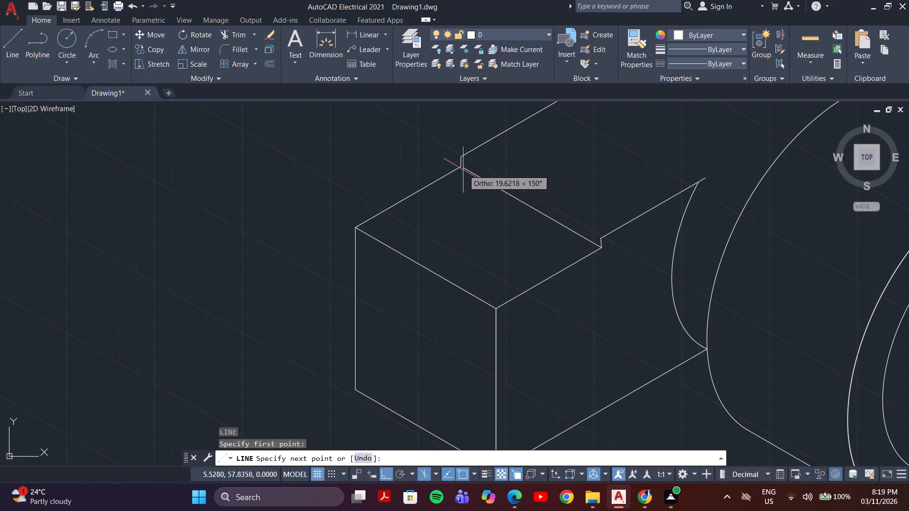
pyautogui.click(461, 165)
pyautogui.press('space')
# Draw a parallel line joining the upper ends of the step's far and near risers.
pyautogui.press('space')
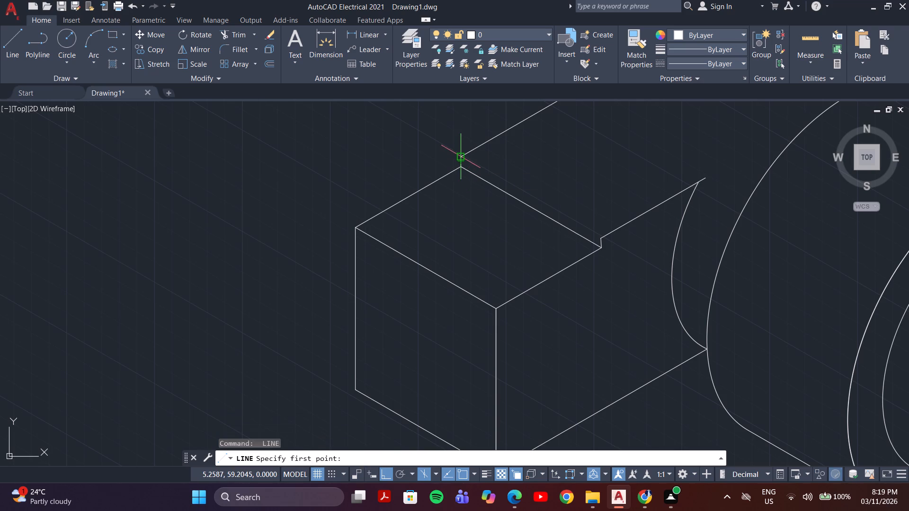
pyautogui.click(460, 155)
pyautogui.click(601, 237)
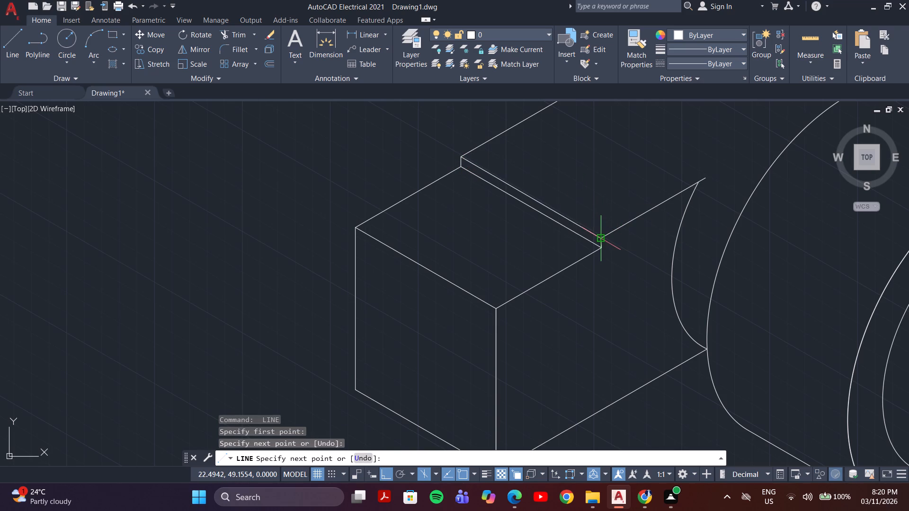
pyautogui.press('Escape')
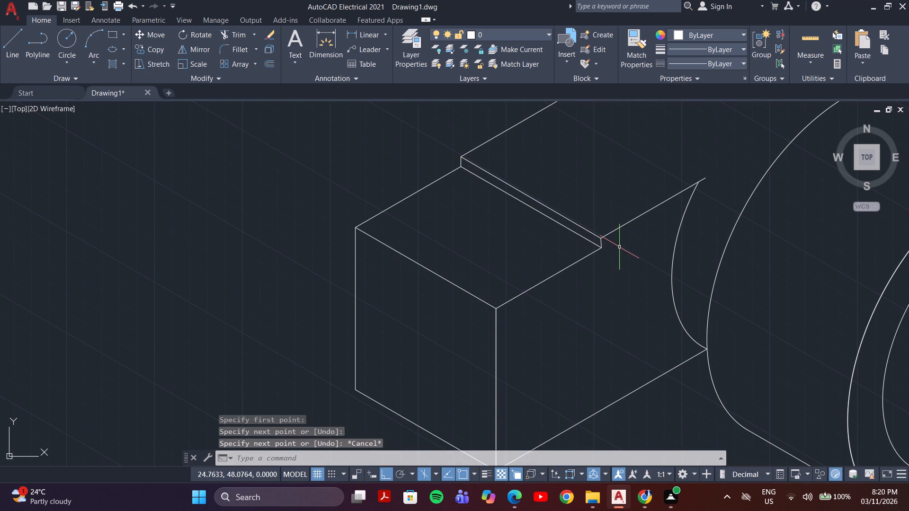
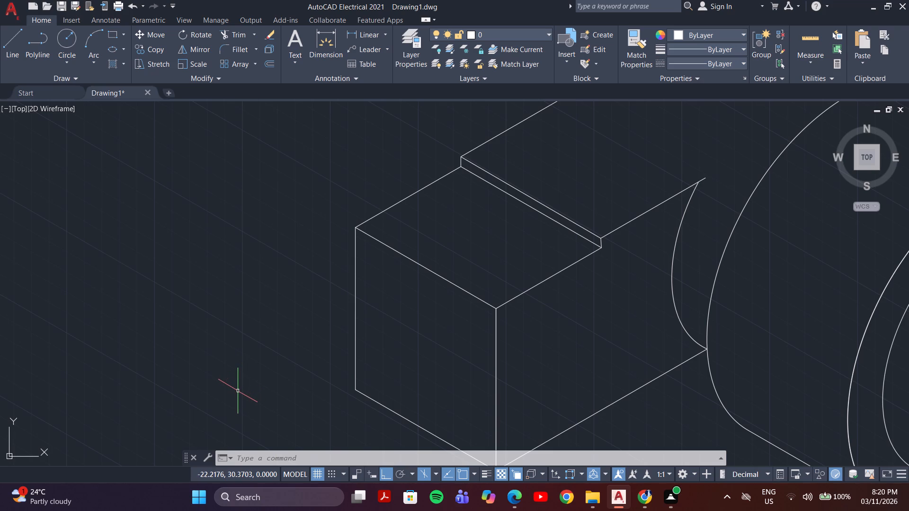
# Trim the short overhang of the block's near top edge beyond the rear cylinder's arc.
pyautogui.scroll(-1, 238, 391)
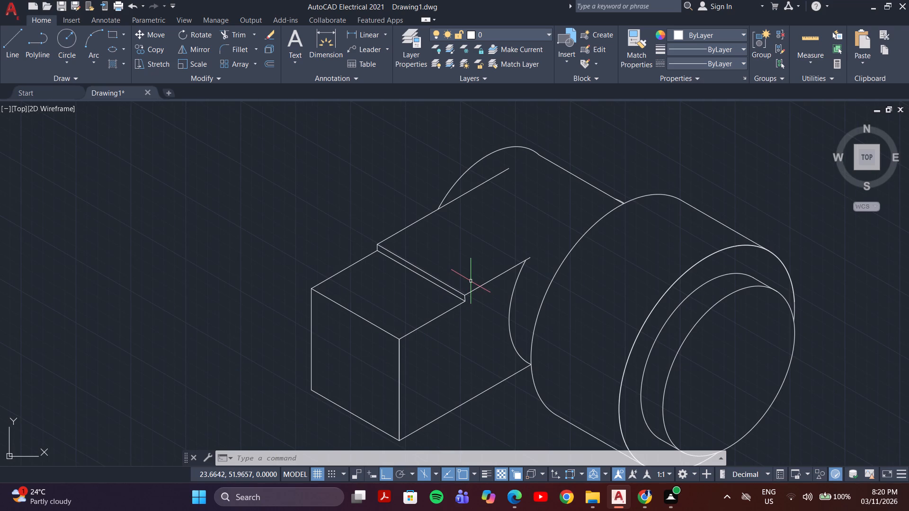
pyautogui.write('tr')
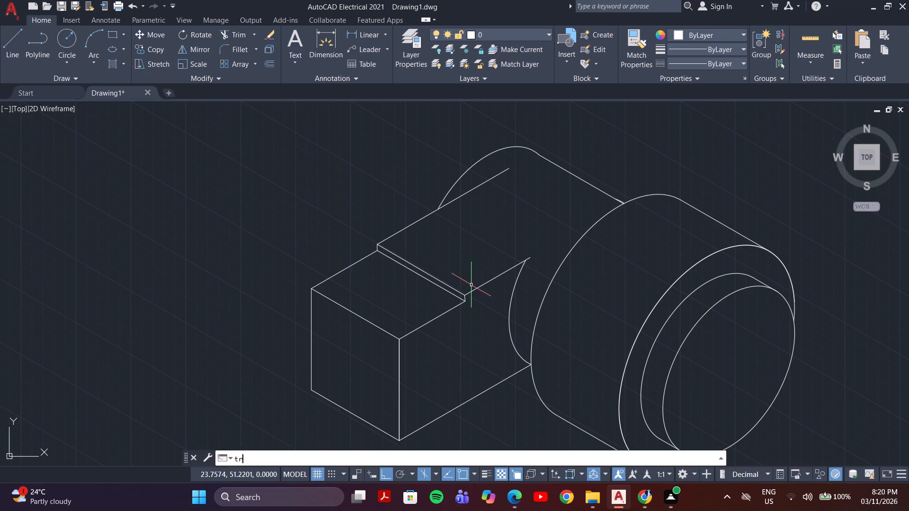
pyautogui.press('Return')
pyautogui.click(529, 258)
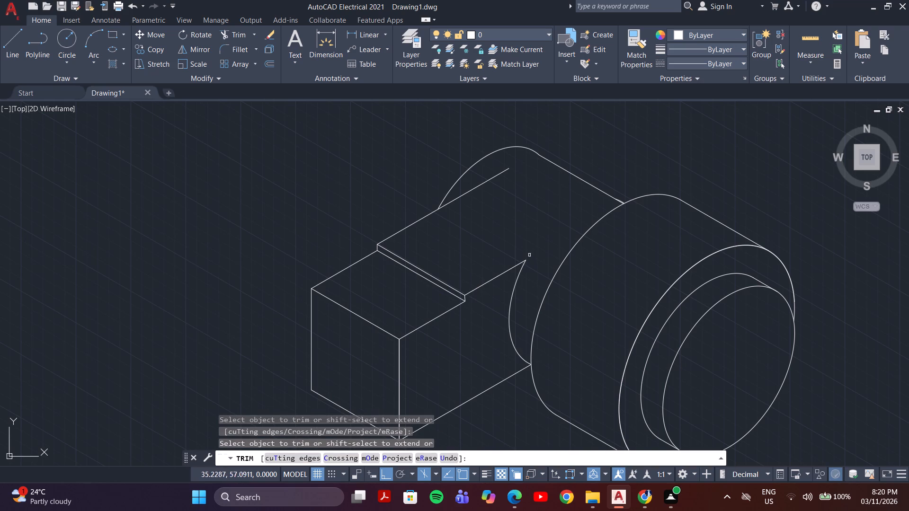
pyautogui.press('Escape')
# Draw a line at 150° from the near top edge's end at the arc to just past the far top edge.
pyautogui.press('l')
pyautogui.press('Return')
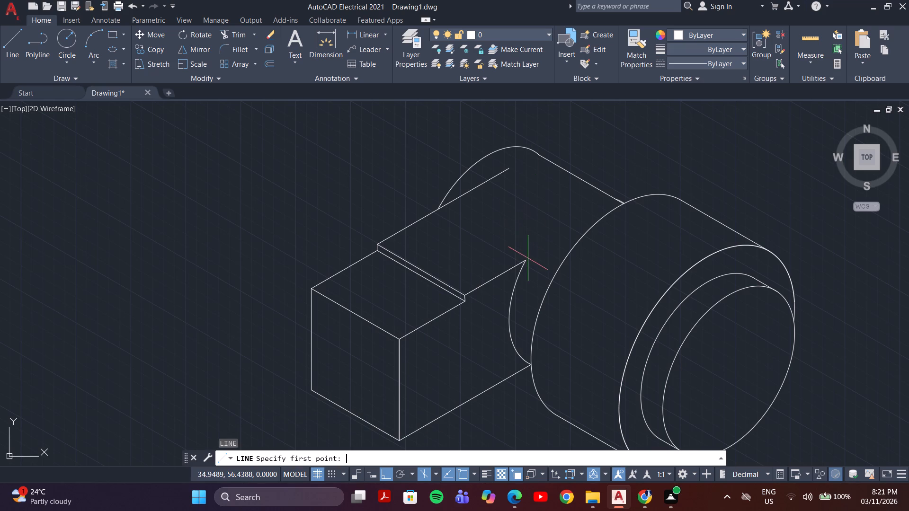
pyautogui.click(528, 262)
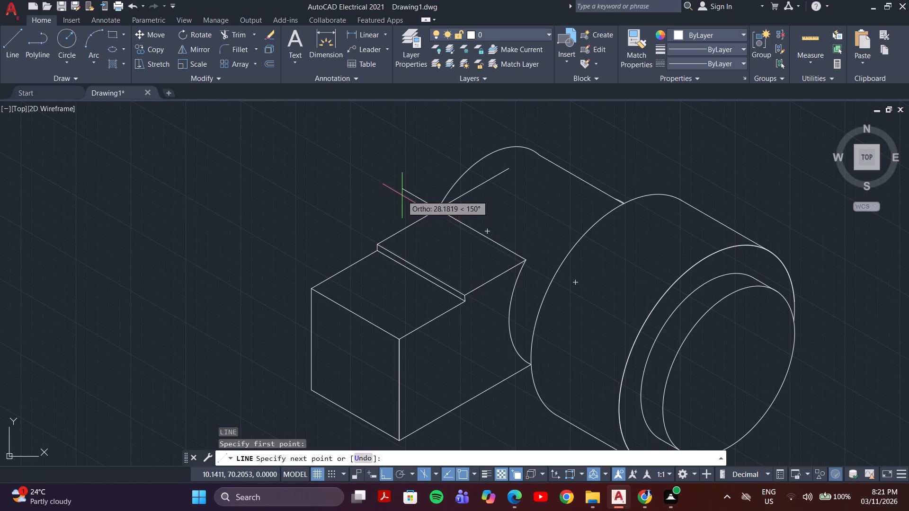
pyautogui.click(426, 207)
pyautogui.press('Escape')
# Trim the new line's overhang past the far top edge, and the far top edge beyond the rear cylinder's arc.
pyautogui.write('tr')
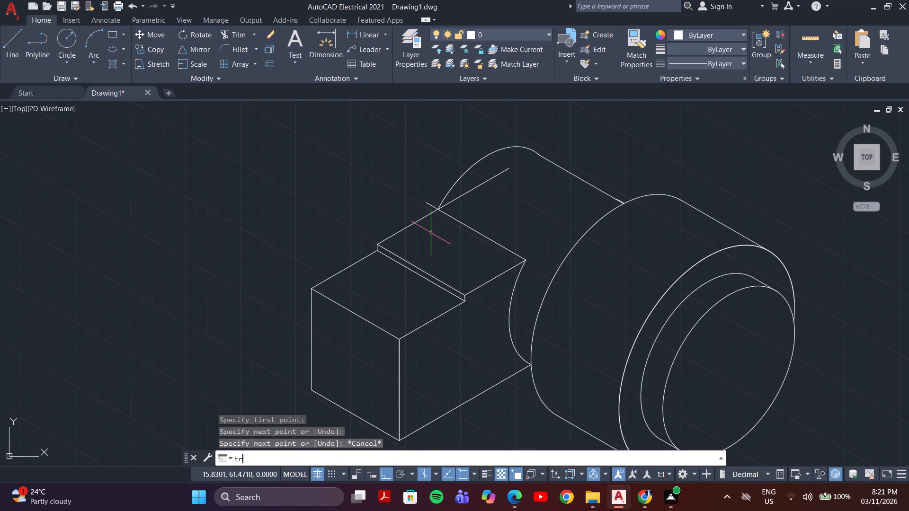
pyautogui.press('Return')
pyautogui.click(428, 204)
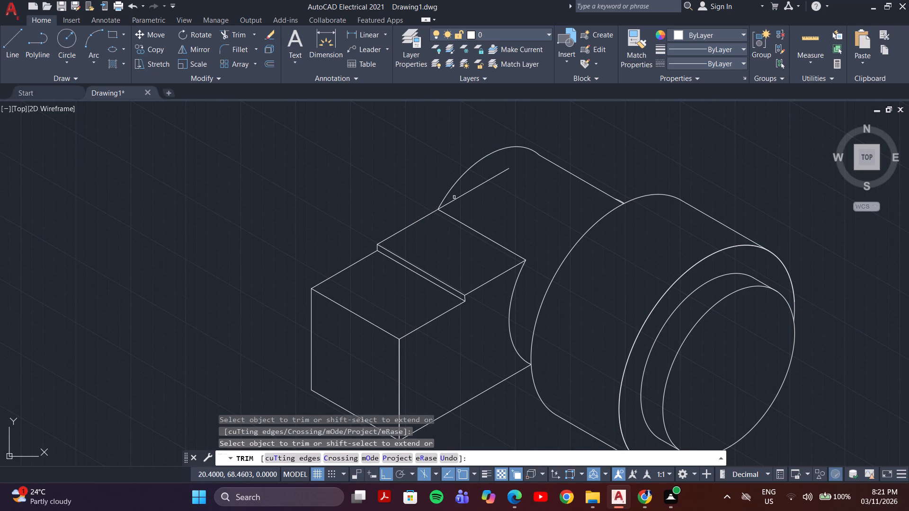
pyautogui.click(455, 197)
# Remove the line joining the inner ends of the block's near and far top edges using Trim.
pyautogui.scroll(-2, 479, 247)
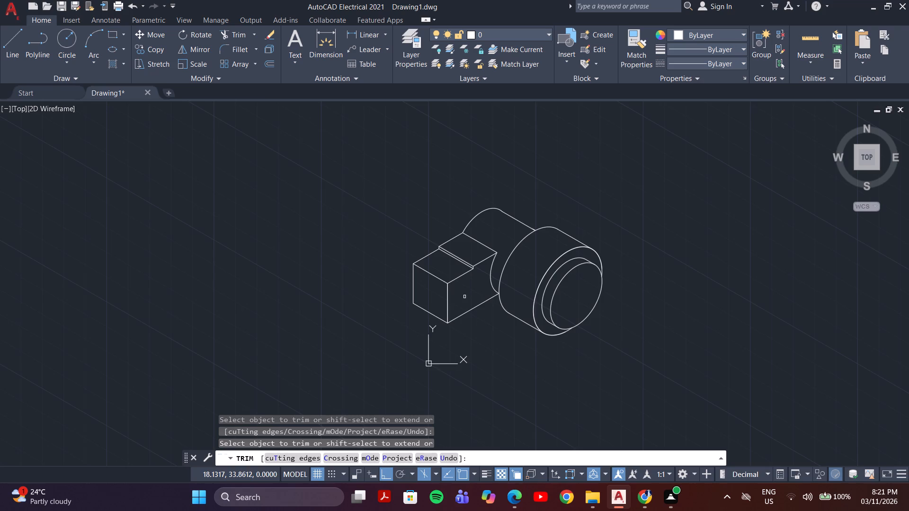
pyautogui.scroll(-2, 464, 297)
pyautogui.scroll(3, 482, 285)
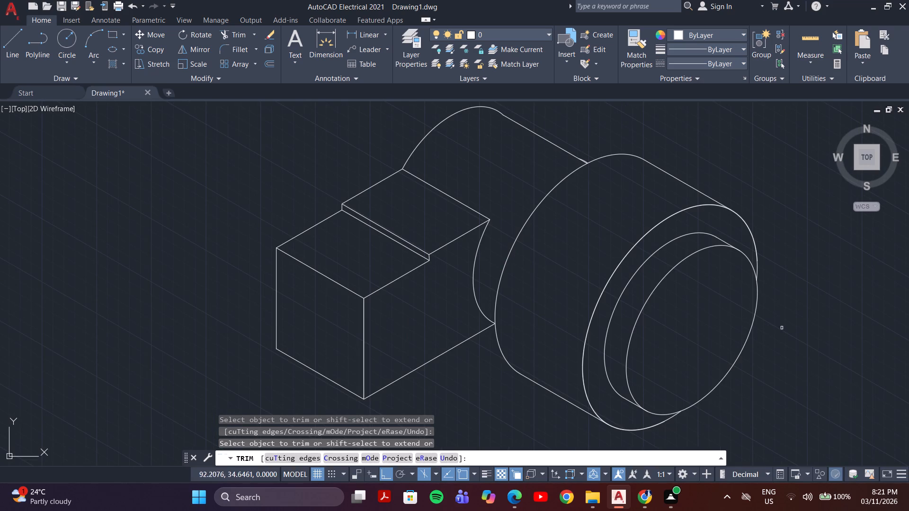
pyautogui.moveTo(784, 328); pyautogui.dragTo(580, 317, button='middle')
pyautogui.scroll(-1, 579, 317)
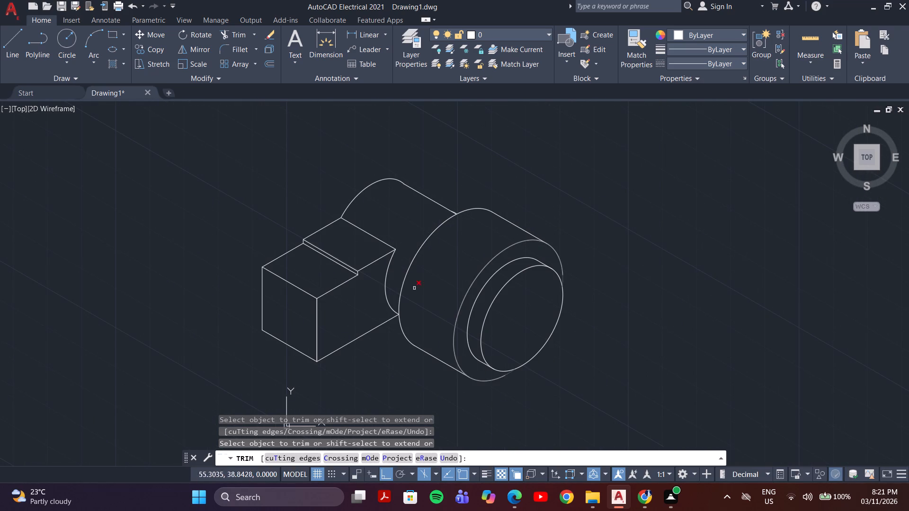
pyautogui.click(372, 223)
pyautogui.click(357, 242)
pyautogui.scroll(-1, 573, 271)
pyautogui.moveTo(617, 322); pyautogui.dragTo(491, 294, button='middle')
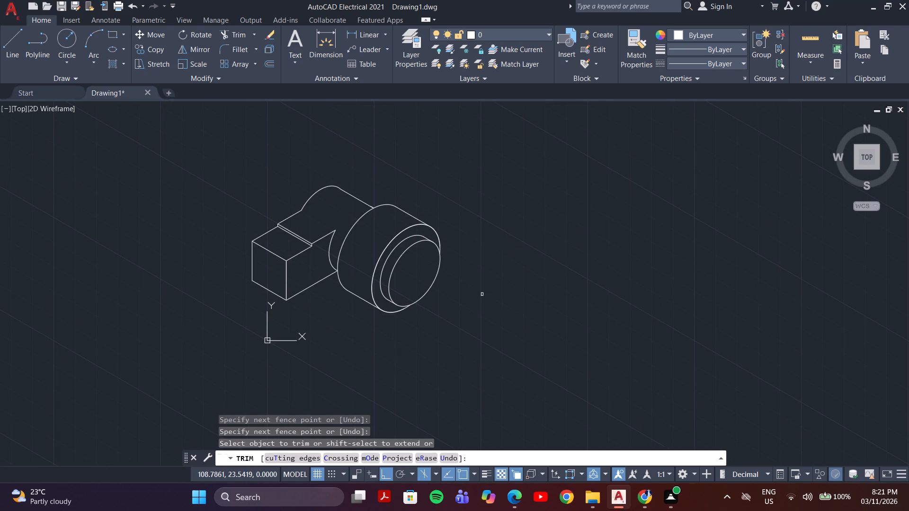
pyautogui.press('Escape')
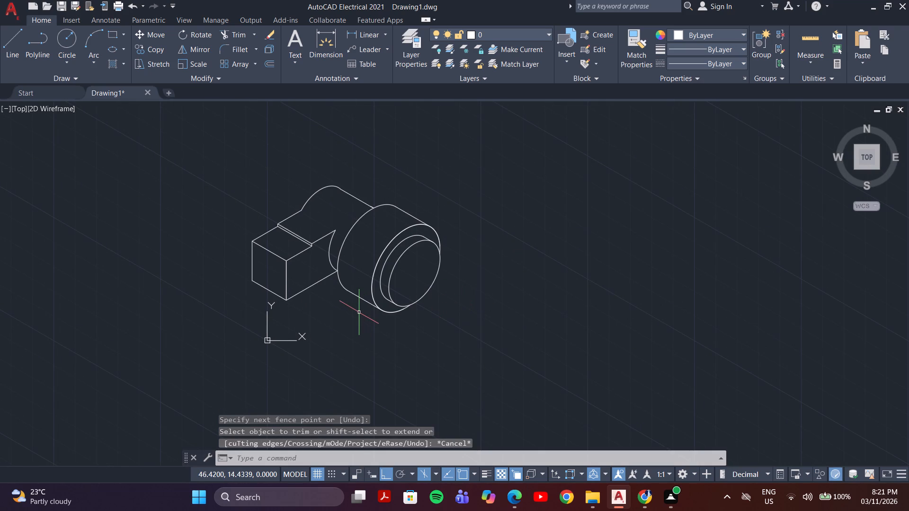
# In Isoplane Right, draw a 30° line through the large front ellipse's centre, extending past its outline on both sides.
pyautogui.press('F5')
pyautogui.press('F5')
pyautogui.press('l')
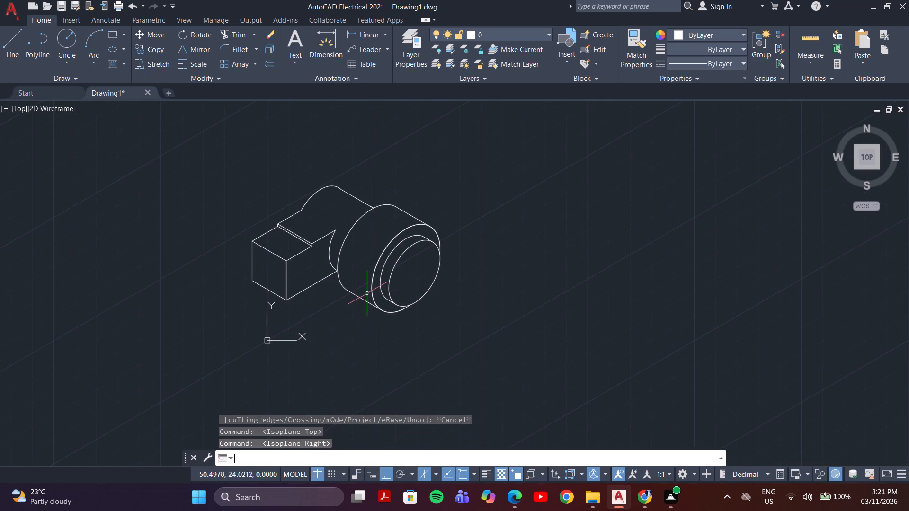
pyautogui.press('Return')
pyautogui.scroll(3, 374, 280)
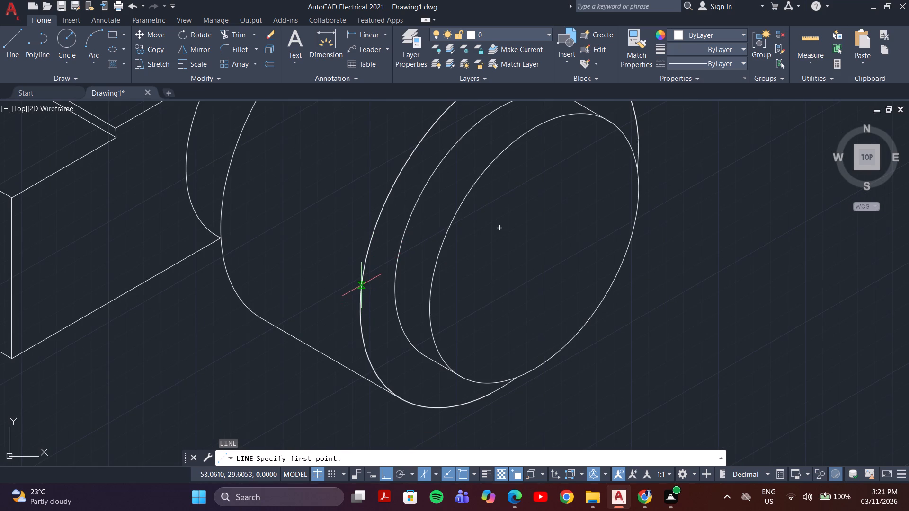
pyautogui.click(500, 229)
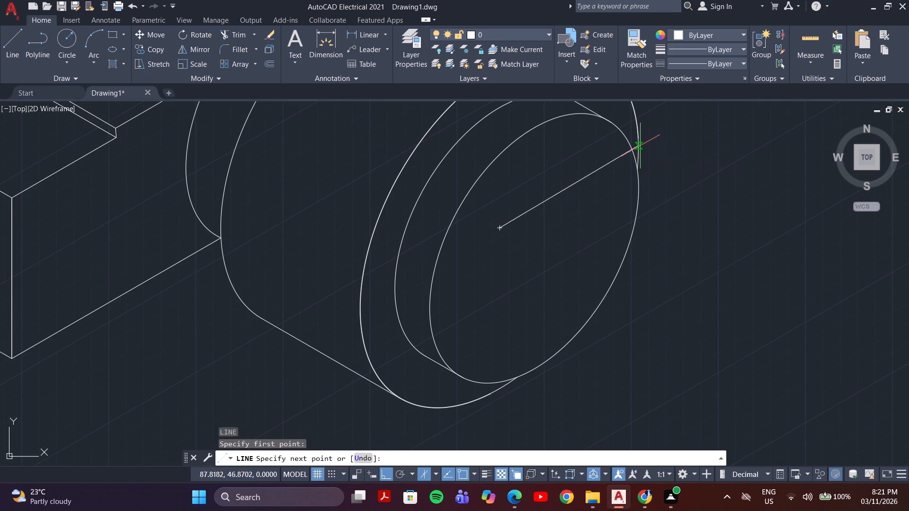
pyautogui.click(663, 135)
pyautogui.click(307, 322)
pyautogui.press('Escape')
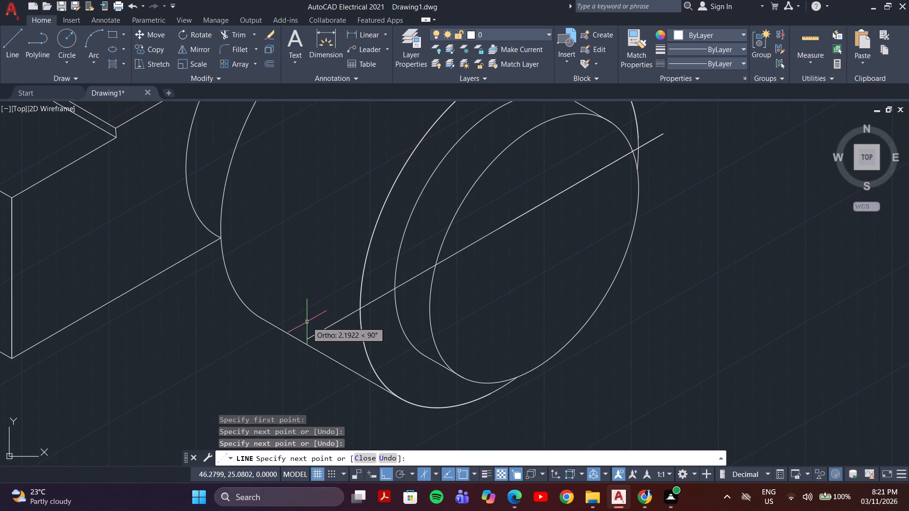
pyautogui.scroll(-1, 318, 318)
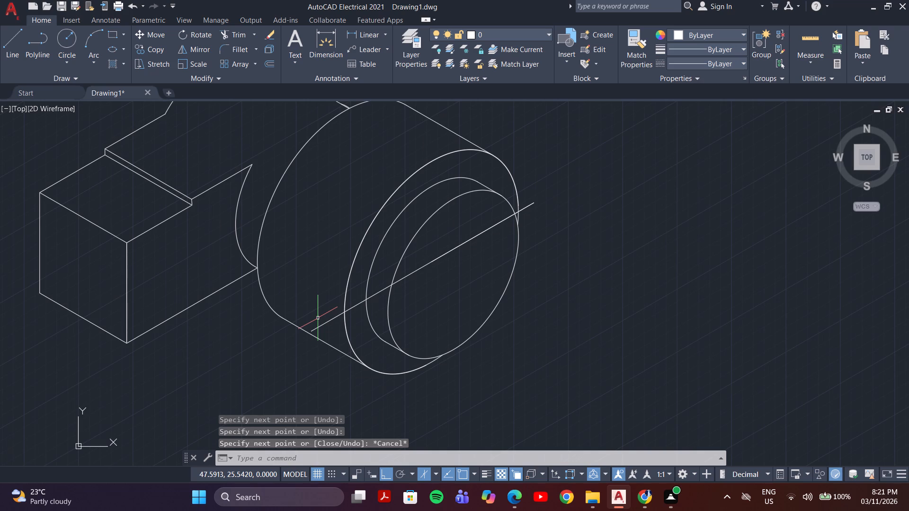
pyautogui.press('Escape')
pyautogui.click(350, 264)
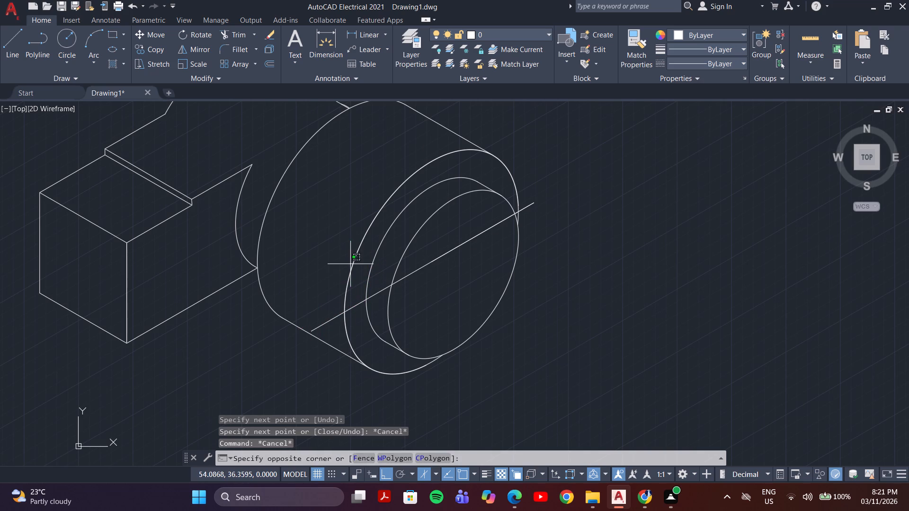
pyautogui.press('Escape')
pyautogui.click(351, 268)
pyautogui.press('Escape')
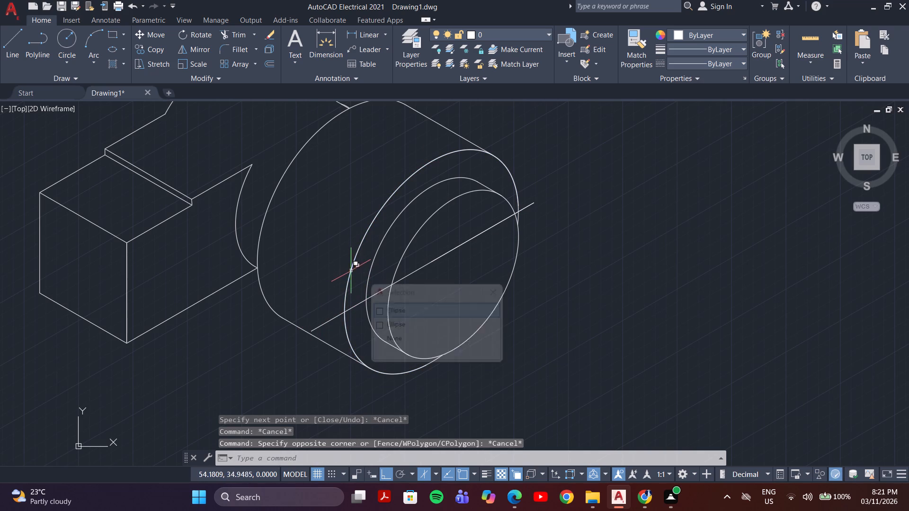
# Trim both ends of the 30° centre line back to the large front ellipse's outline.
pyautogui.write('tr')
pyautogui.press('Return')
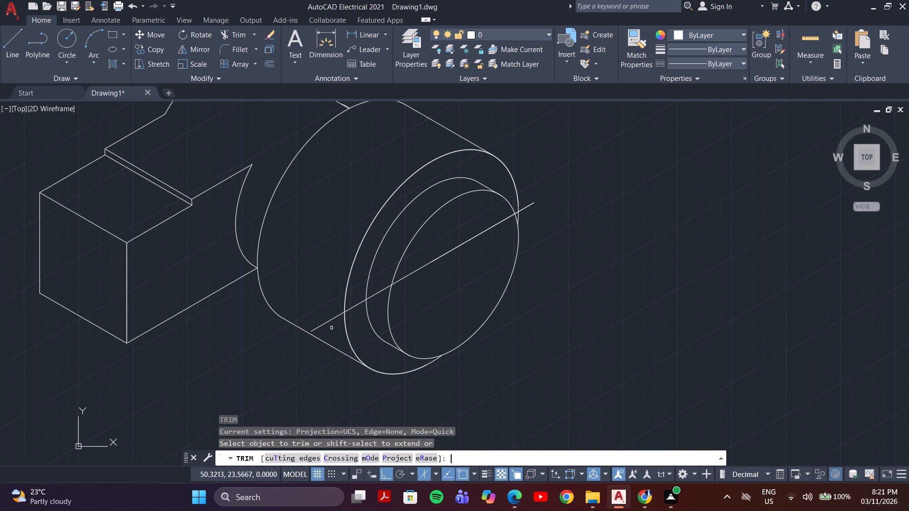
pyautogui.click(331, 328)
pyautogui.click(327, 304)
pyautogui.click(325, 333)
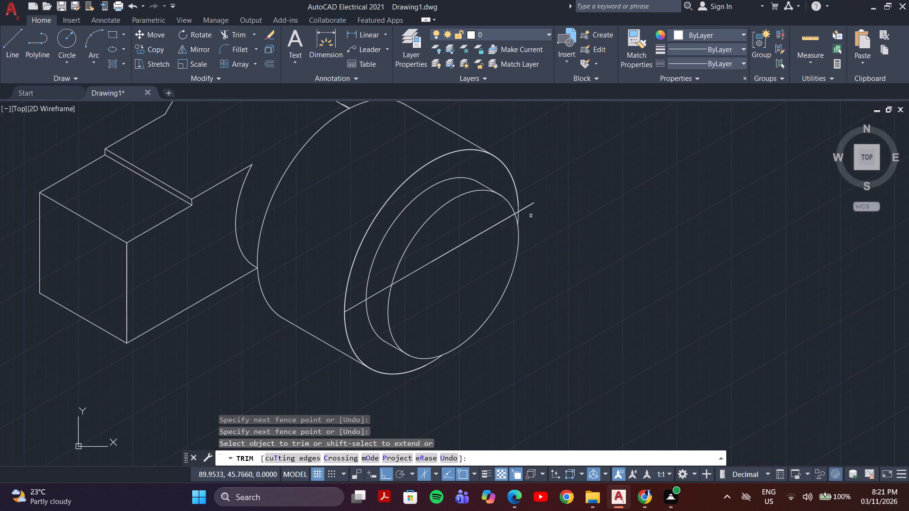
pyautogui.click(531, 216)
pyautogui.click(526, 204)
pyautogui.scroll(3, 509, 222)
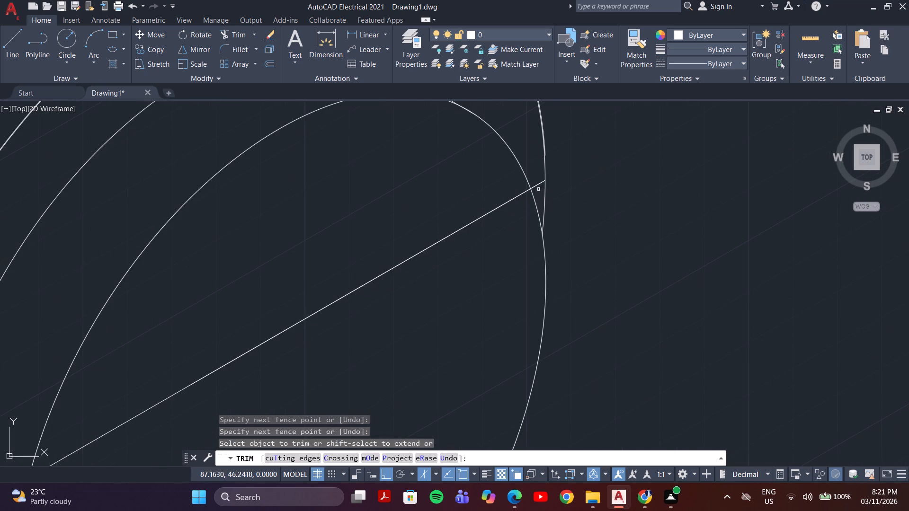
pyautogui.scroll(-3, 547, 217)
pyautogui.press('Escape')
# Draw an 80-unit vertical line downward from the centre line's lower end on the large front ellipse.
pyautogui.press('l')
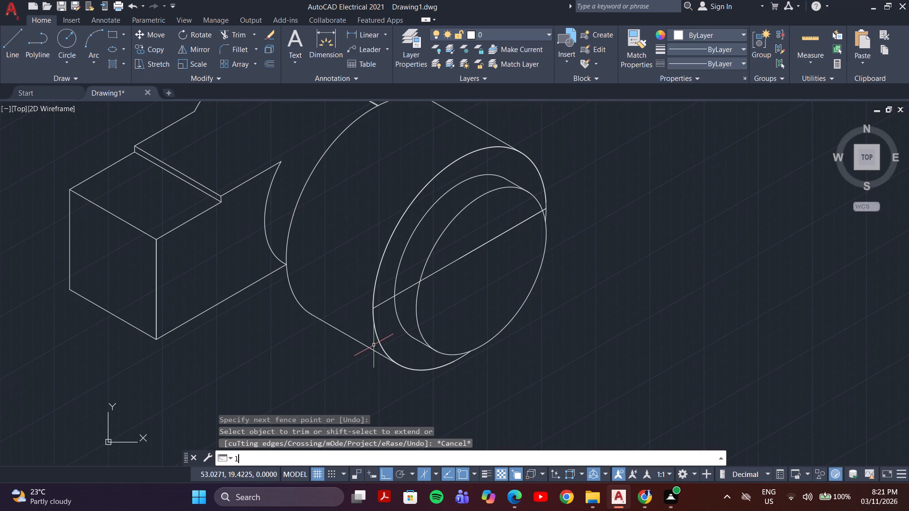
pyautogui.press('Return')
pyautogui.click(372, 309)
pyautogui.moveTo(385, 387); pyautogui.dragTo(362, 303, button='middle')
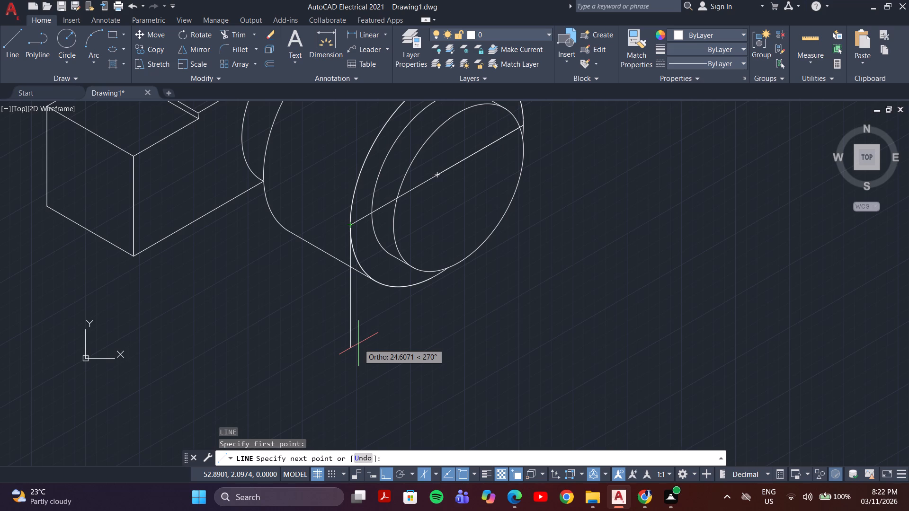
pyautogui.write('80')
pyautogui.press('Return')
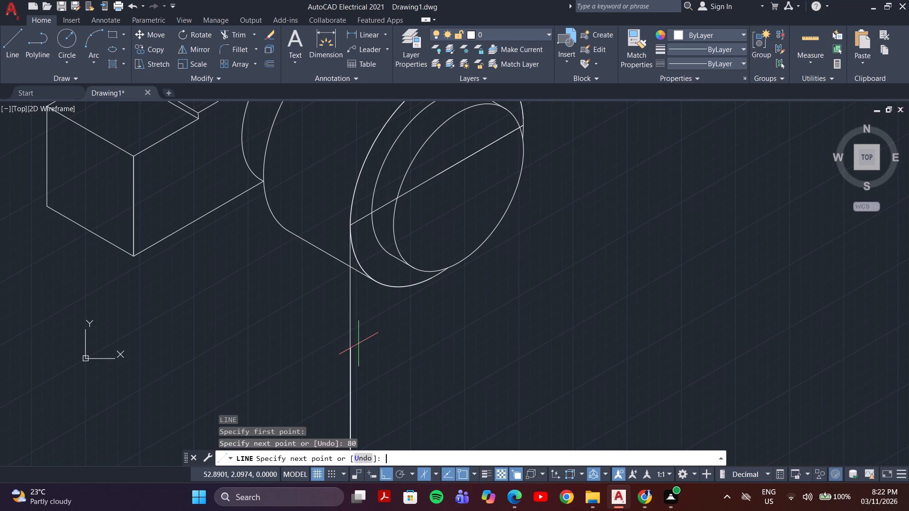
pyautogui.scroll(-2, 552, 389)
pyautogui.moveTo(569, 382); pyautogui.dragTo(481, 248, button='middle')
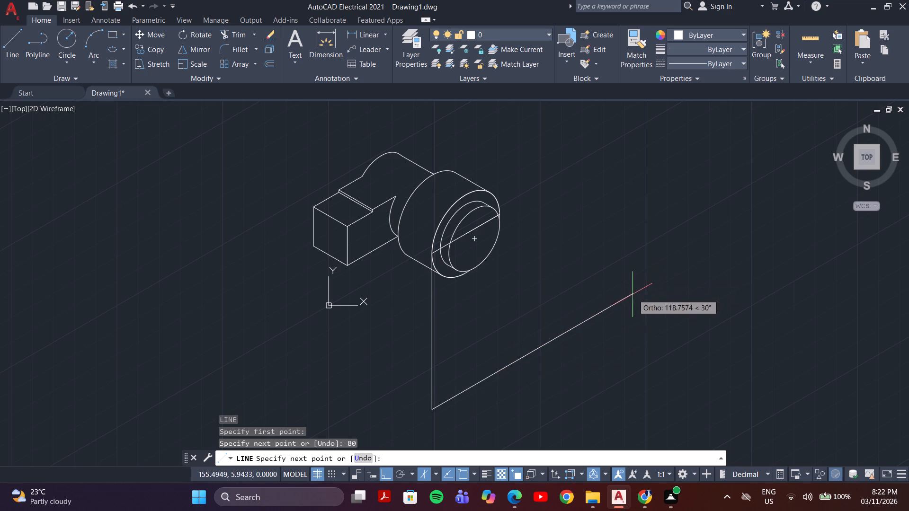
pyautogui.press('Escape')
# Draw an 80-unit vertical line down from the centre line's upper end, continuing to the first vertical line's bottom end.
pyautogui.press('space')
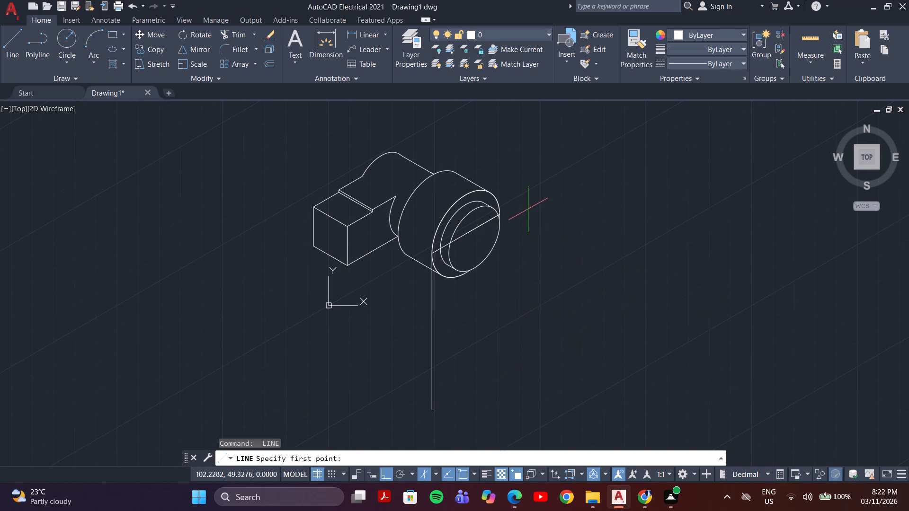
pyautogui.scroll(3, 504, 215)
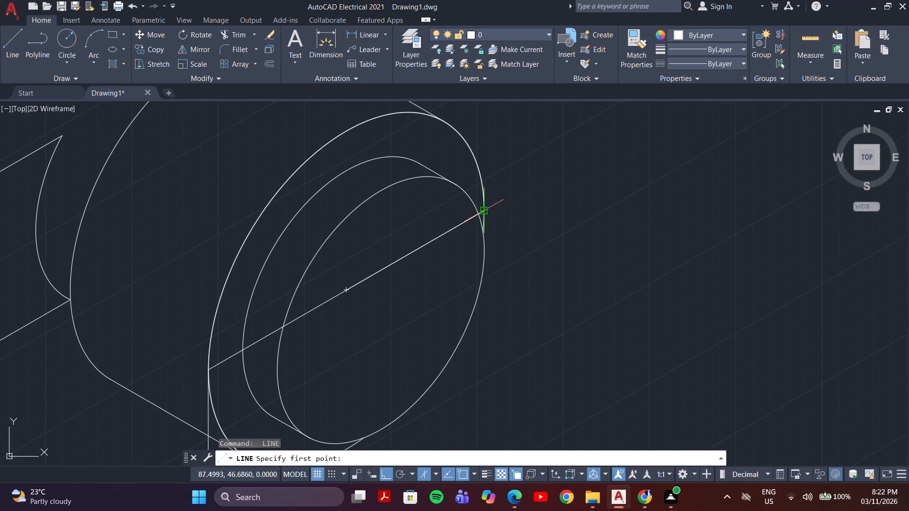
pyautogui.click(485, 211)
pyautogui.moveTo(492, 382); pyautogui.dragTo(460, 218, button='middle')
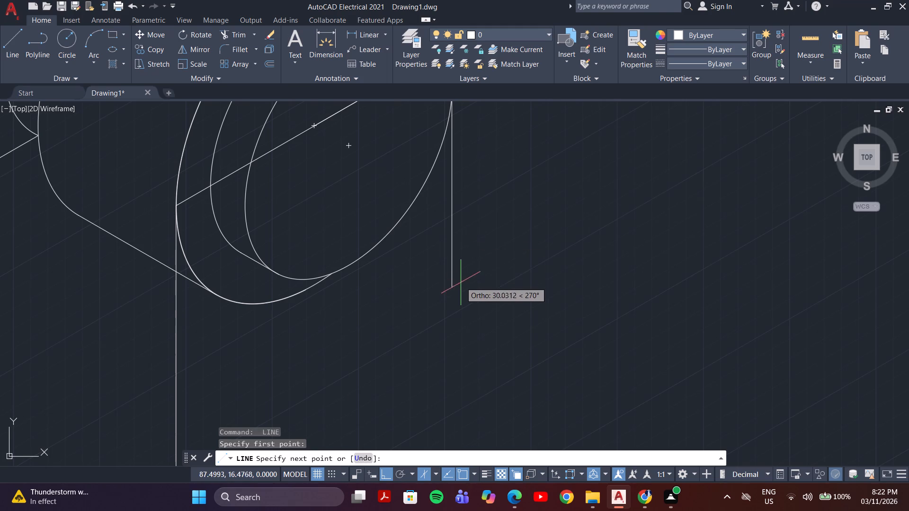
pyautogui.scroll(-3, 461, 289)
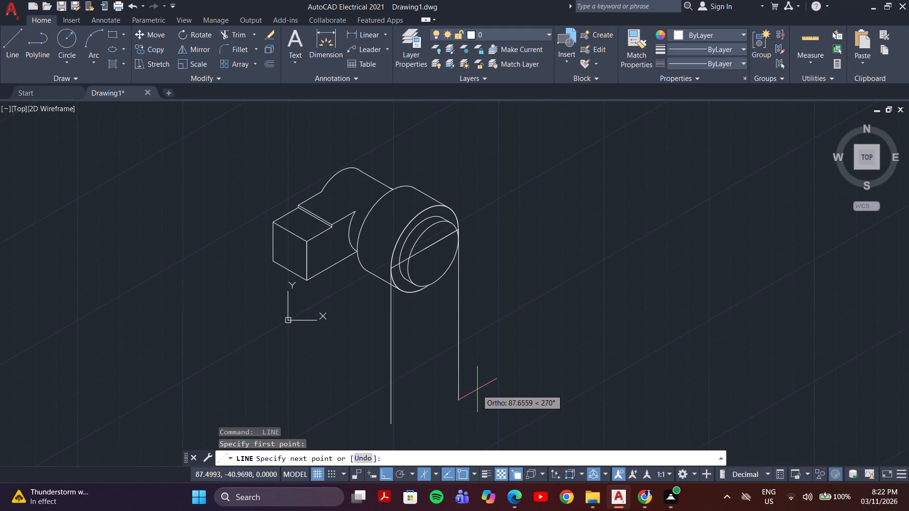
pyautogui.write('80')
pyautogui.press('Return')
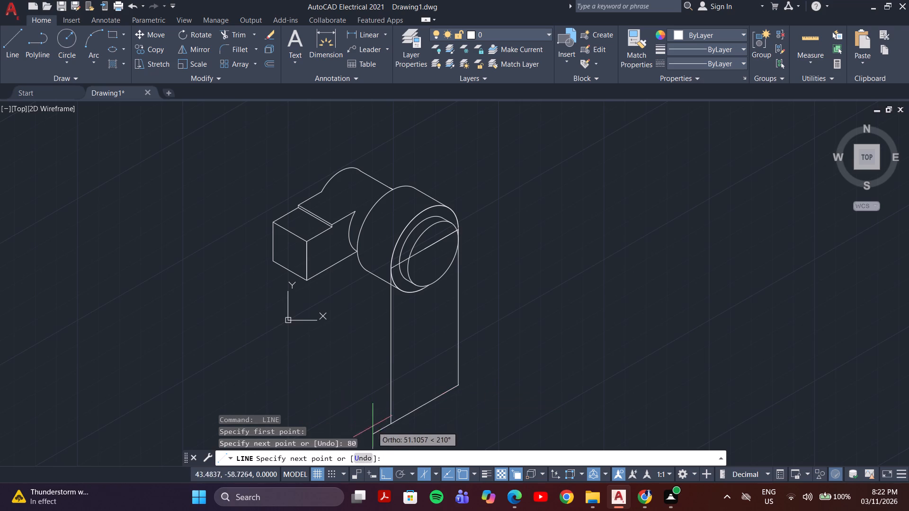
pyautogui.click(391, 425)
pyautogui.press('Escape')
# Draw an 80-unit vertical line down from where the block's lower edge meets the large cylinder, continuing to the front support face's near bottom corner.
pyautogui.press('space')
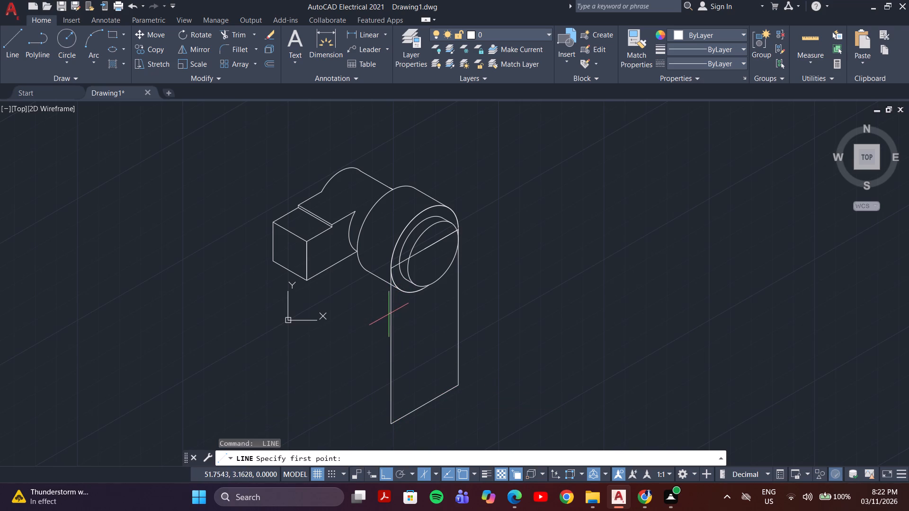
pyautogui.scroll(2, 363, 261)
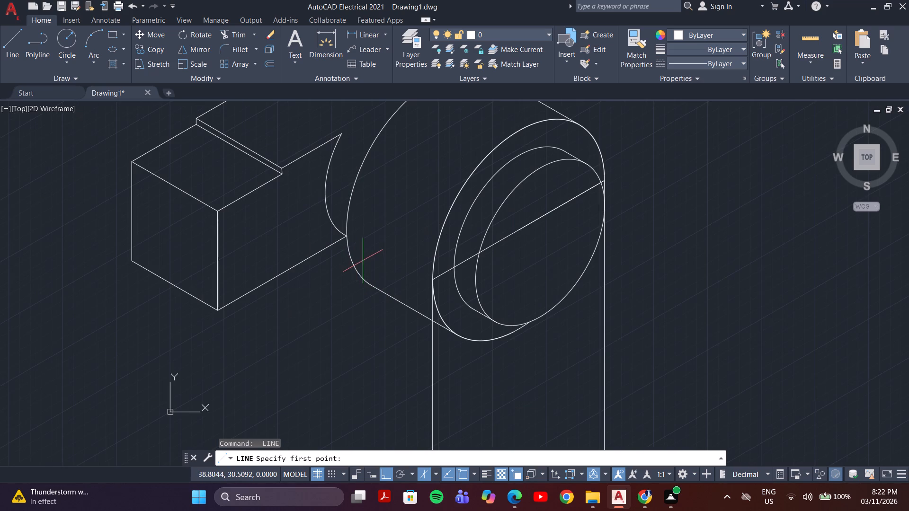
pyautogui.click(345, 238)
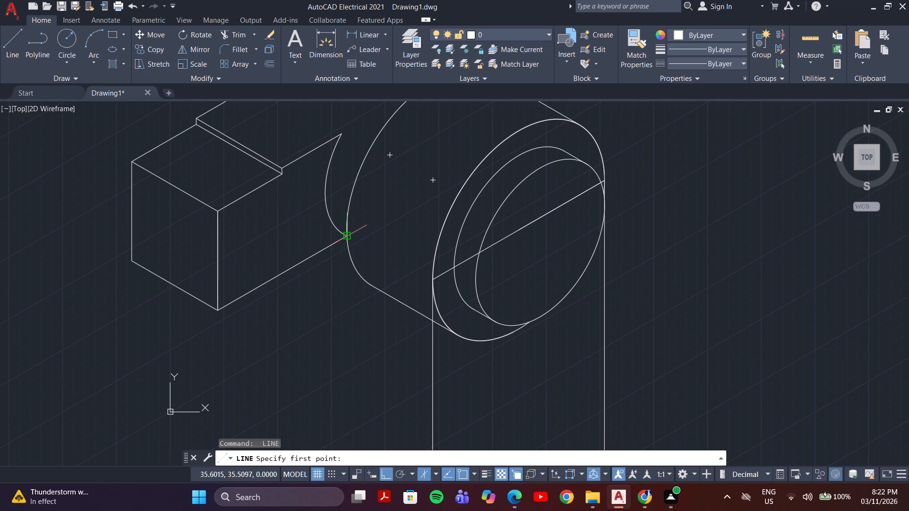
pyautogui.scroll(-2, 349, 405)
pyautogui.moveTo(350, 395); pyautogui.dragTo(361, 337, button='middle')
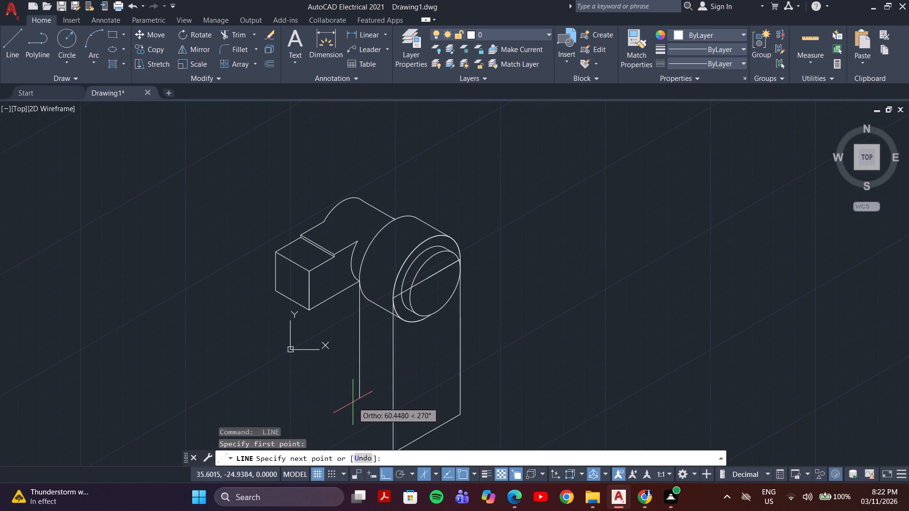
pyautogui.write('80')
pyautogui.press('Return')
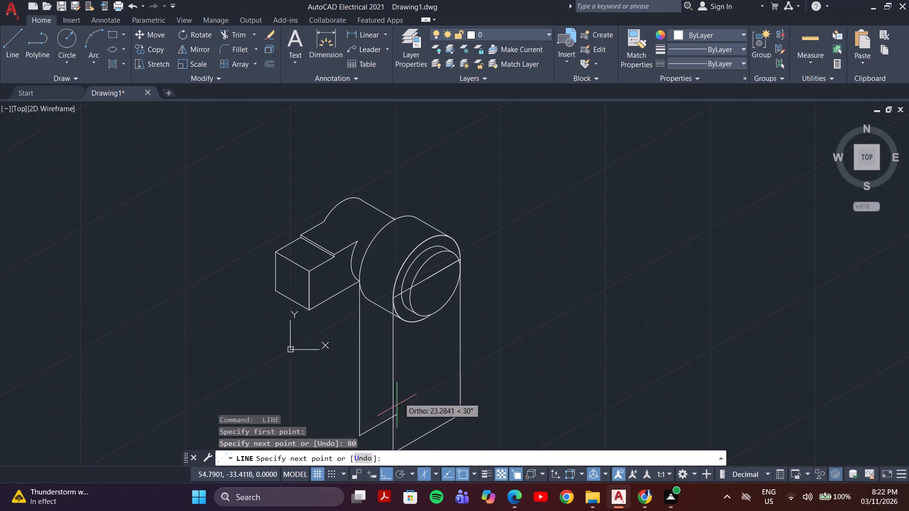
pyautogui.moveTo(388, 445); pyautogui.dragTo(402, 308, button='middle')
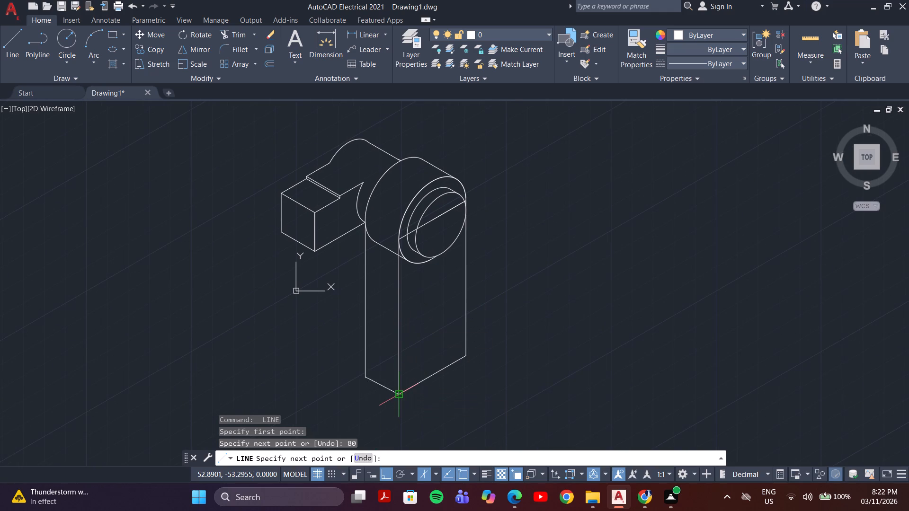
pyautogui.press('F5')
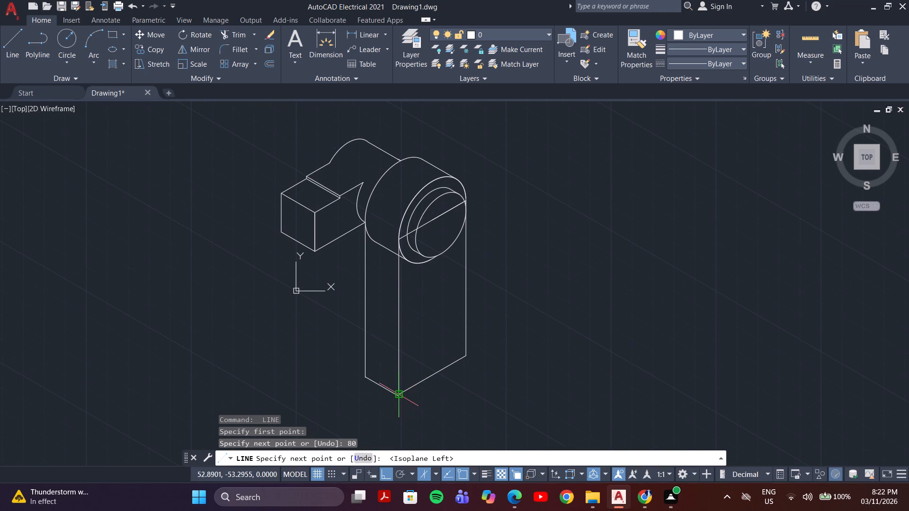
pyautogui.click(397, 393)
pyautogui.press('Escape')
pyautogui.click(430, 376)
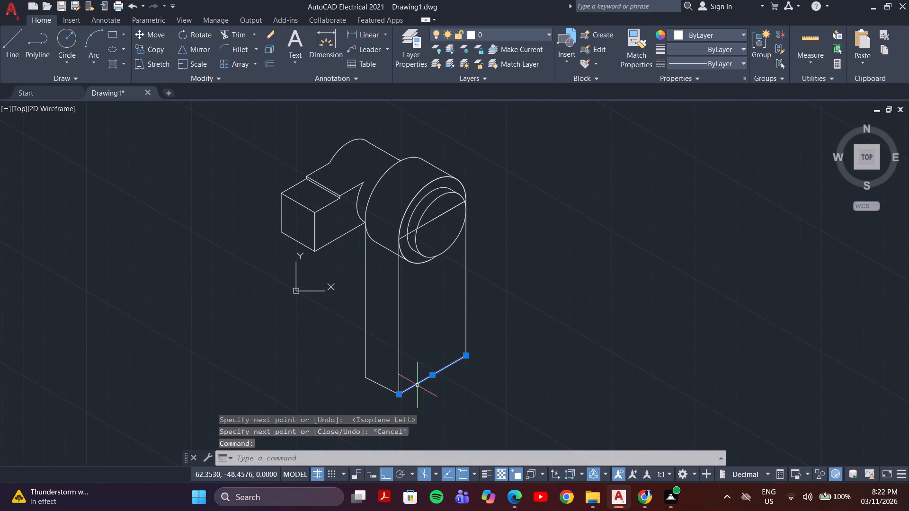
pyautogui.click(385, 387)
pyautogui.press('Escape')
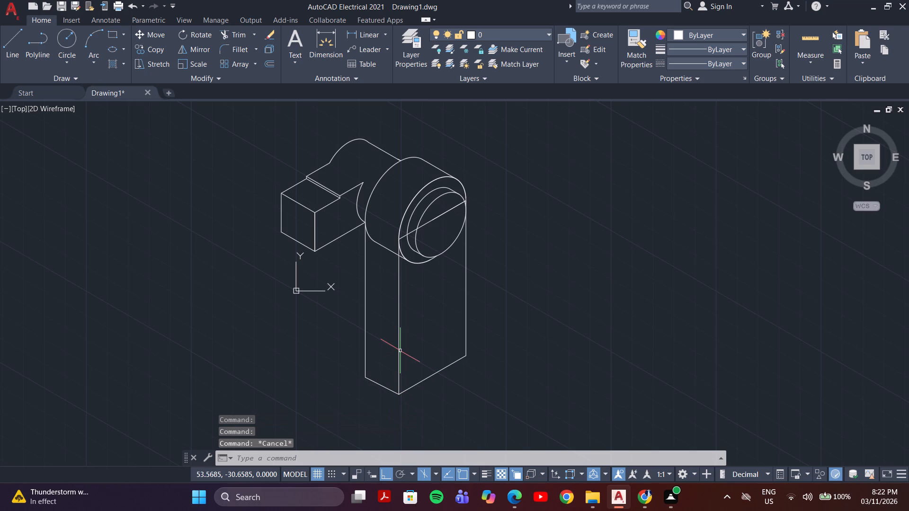
# Draw a helper line from the midpoint of the support front face's near vertical edge up to the edge's top end.
pyautogui.press('l')
pyautogui.press('Return')
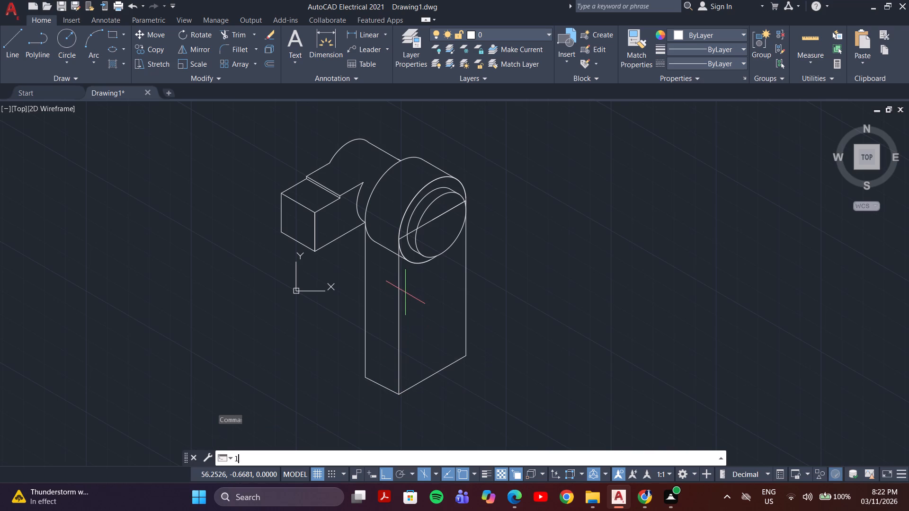
pyautogui.click(400, 317)
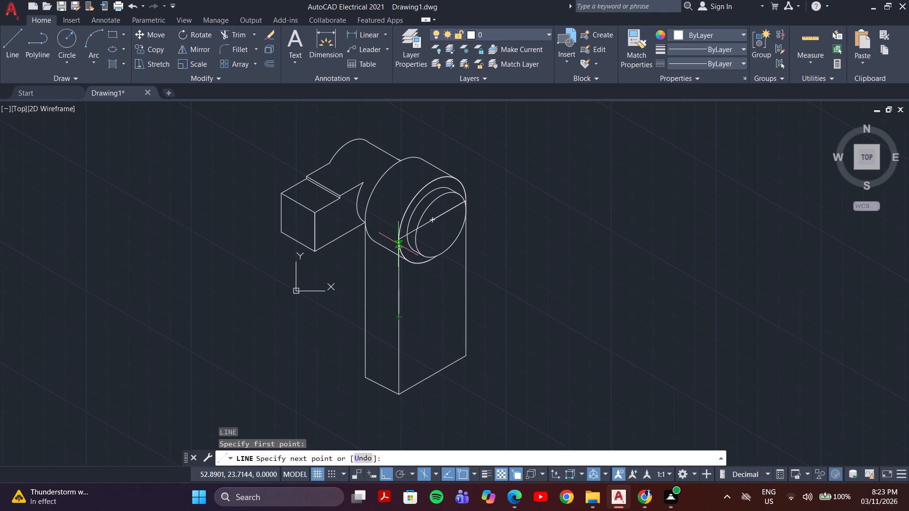
pyautogui.scroll(5, 398, 240)
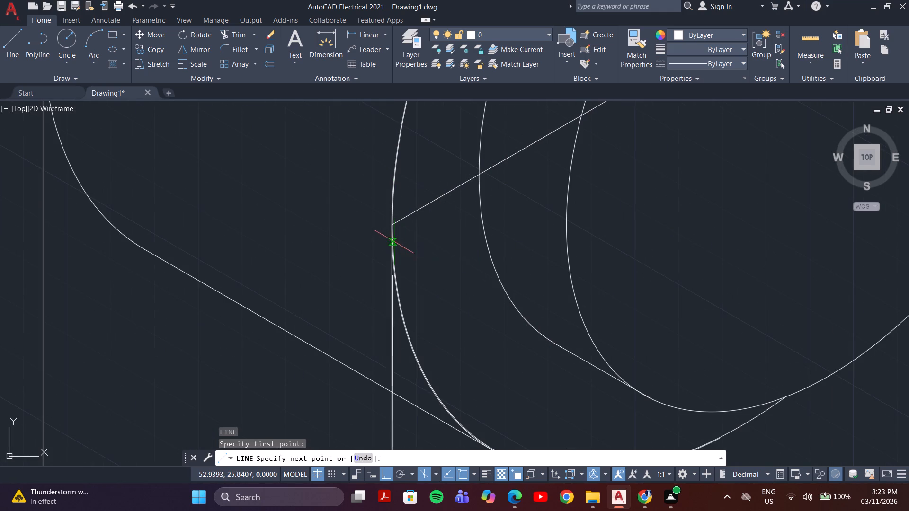
pyautogui.scroll(-2, 390, 222)
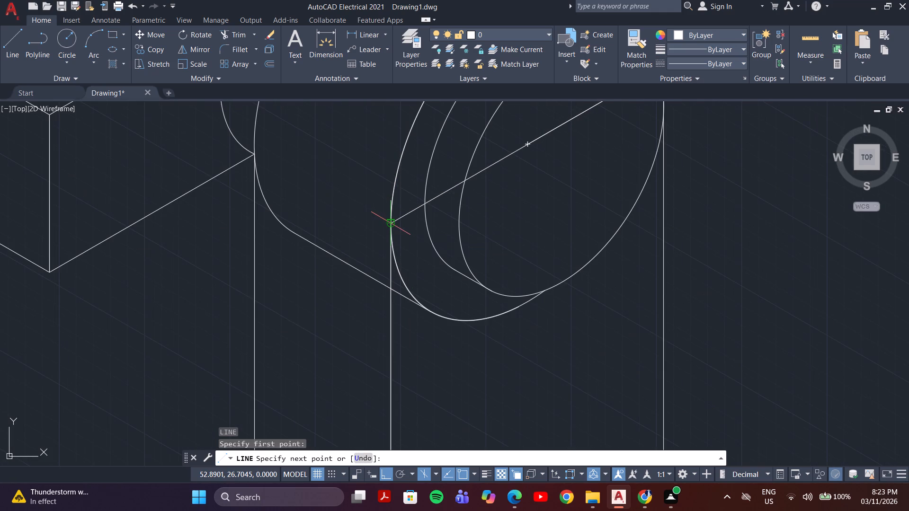
pyautogui.scroll(-3, 390, 222)
pyautogui.click(390, 222)
pyautogui.press('Escape')
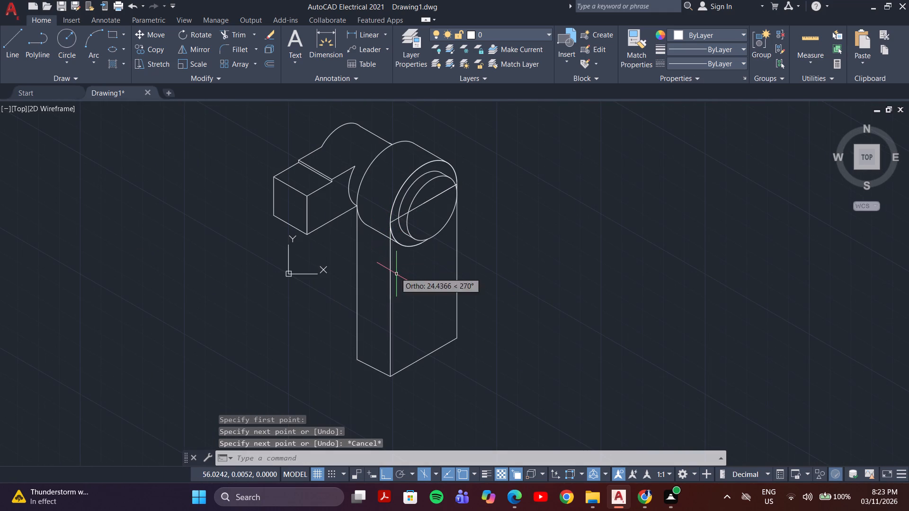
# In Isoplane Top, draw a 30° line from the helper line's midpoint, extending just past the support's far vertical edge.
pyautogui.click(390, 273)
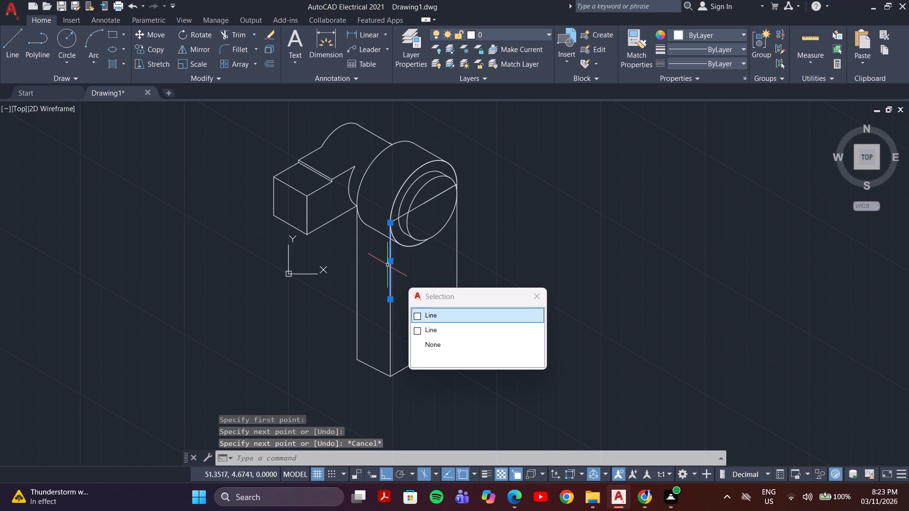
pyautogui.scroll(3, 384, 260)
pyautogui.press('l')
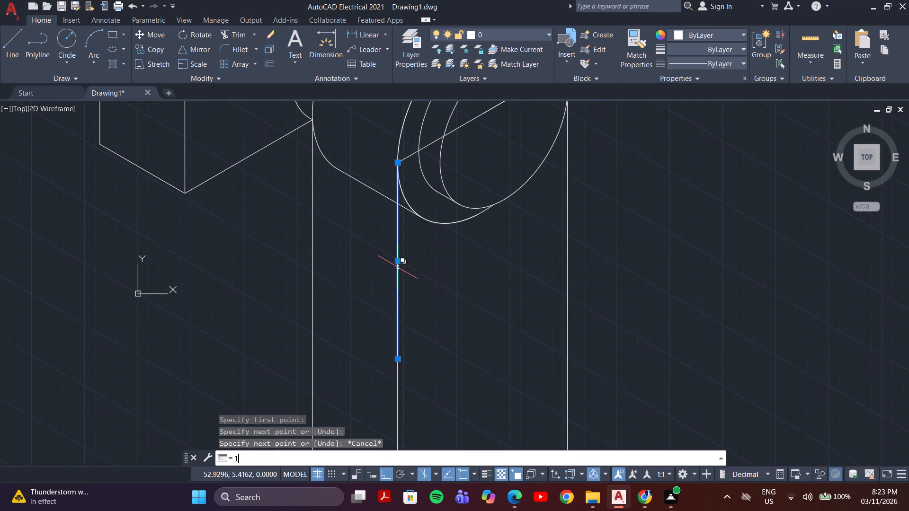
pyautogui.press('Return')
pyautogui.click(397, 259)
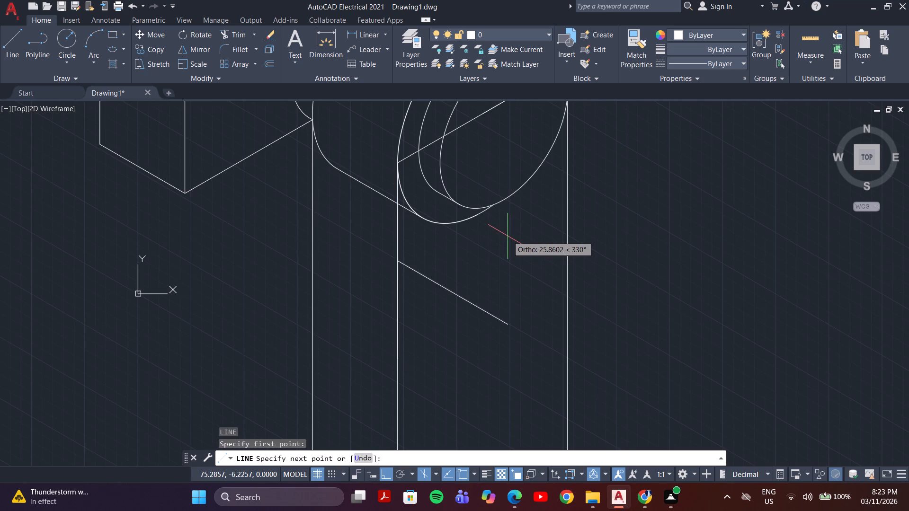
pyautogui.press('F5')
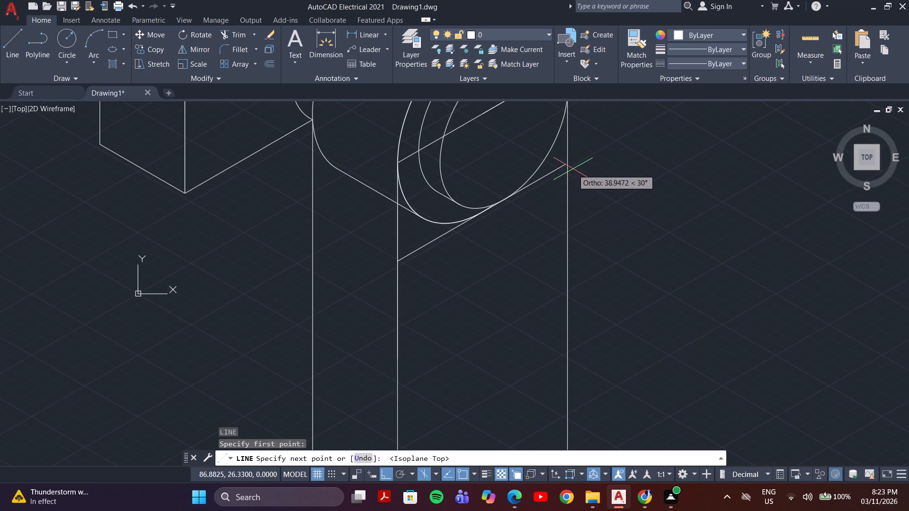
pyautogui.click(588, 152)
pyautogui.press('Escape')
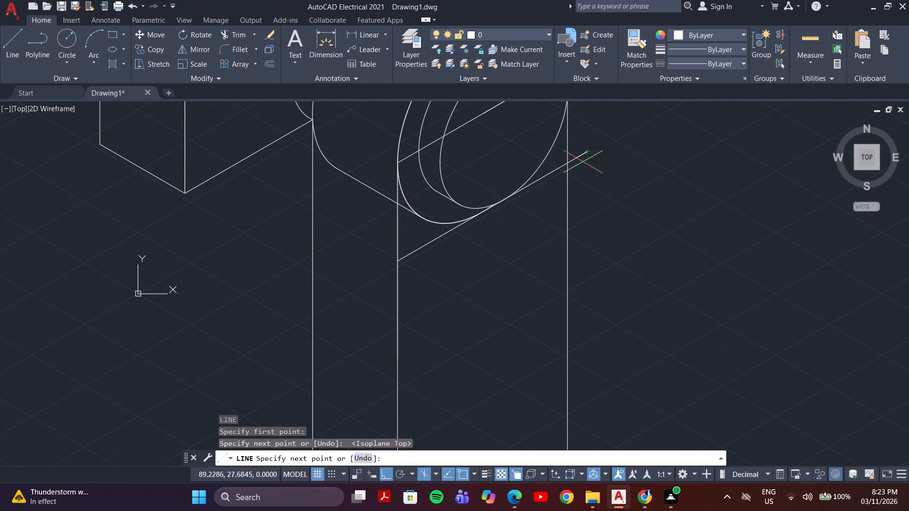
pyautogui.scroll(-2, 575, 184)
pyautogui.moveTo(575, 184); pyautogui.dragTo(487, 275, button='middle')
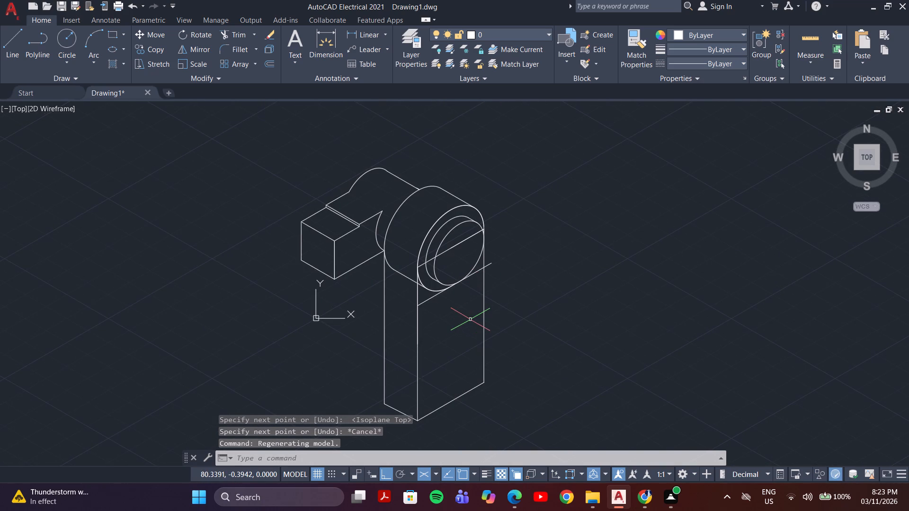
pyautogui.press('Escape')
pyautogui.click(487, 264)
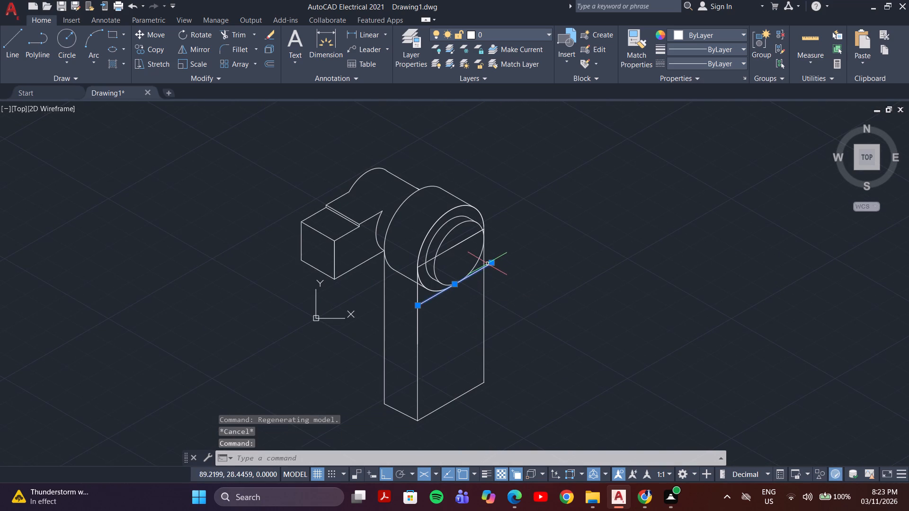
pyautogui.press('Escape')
# Draw a 50-unit line at 30° from the same helper-line midpoint across the support's front face.
pyautogui.press('l')
pyautogui.press('Return')
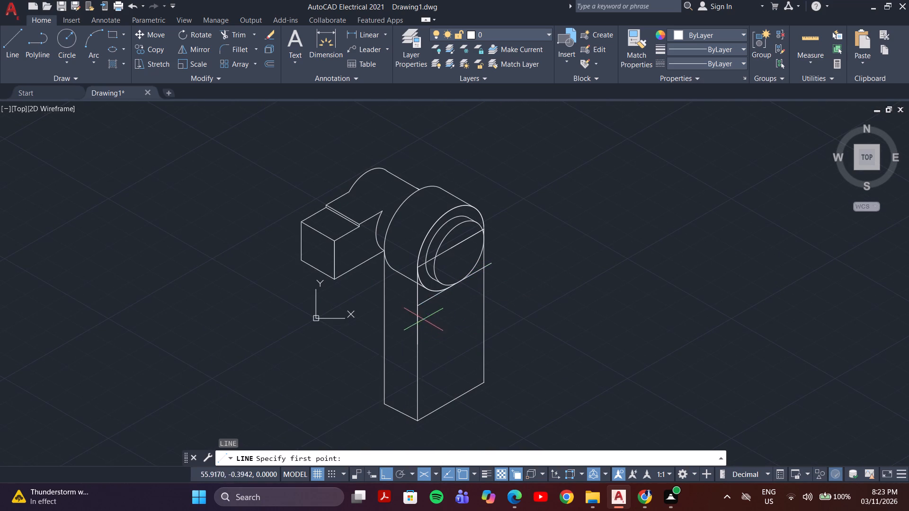
pyautogui.click(420, 305)
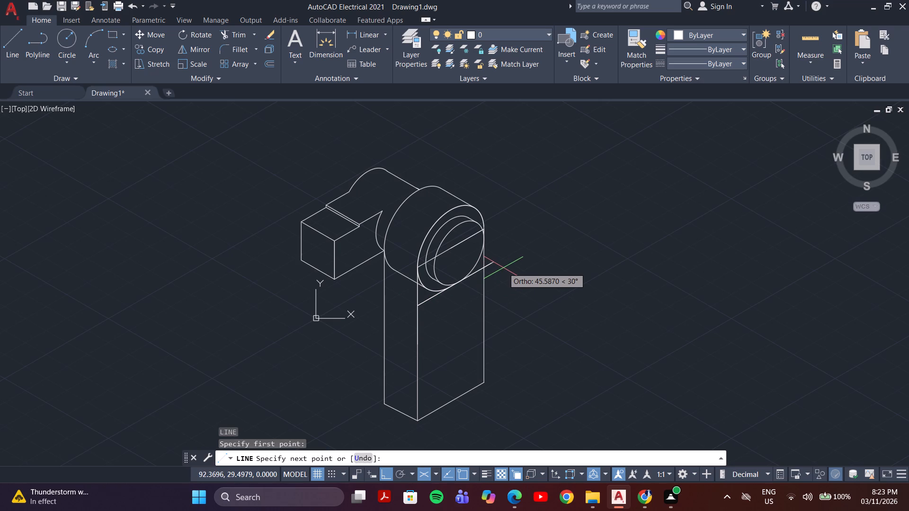
pyautogui.write('50')
pyautogui.press('Return')
pyautogui.press('Escape')
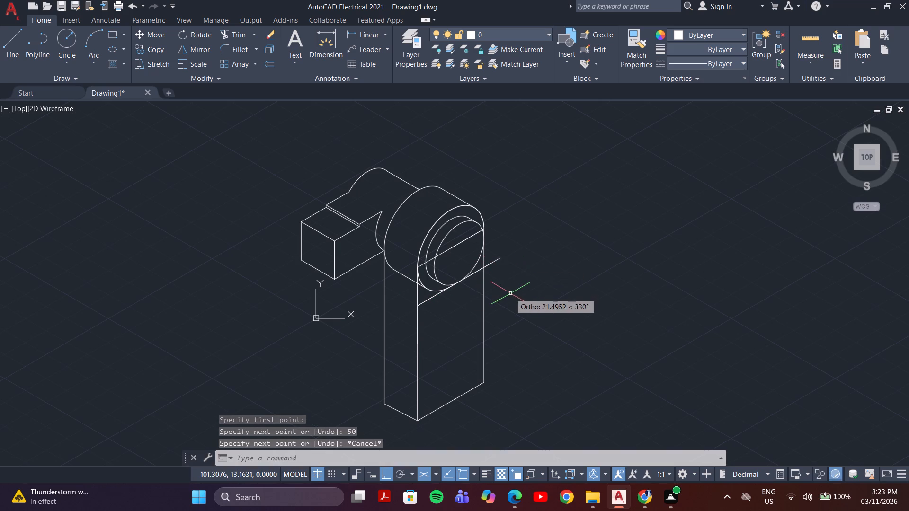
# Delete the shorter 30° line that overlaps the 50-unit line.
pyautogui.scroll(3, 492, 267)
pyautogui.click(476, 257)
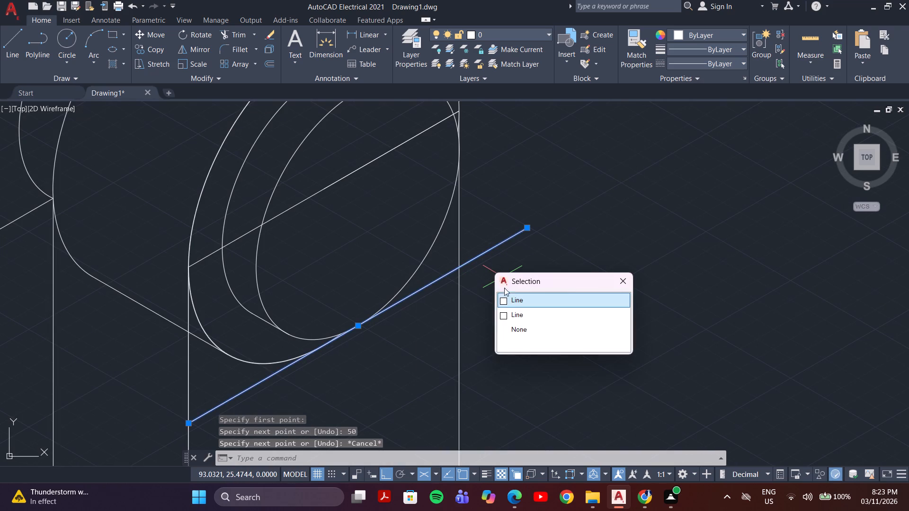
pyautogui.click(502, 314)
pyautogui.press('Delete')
# With Ortho off, draw a line from the large front ellipse's side to the 50-unit line's outer end and back to a higher point on the ellipse.
pyautogui.scroll(-1, 464, 298)
pyautogui.press('F5')
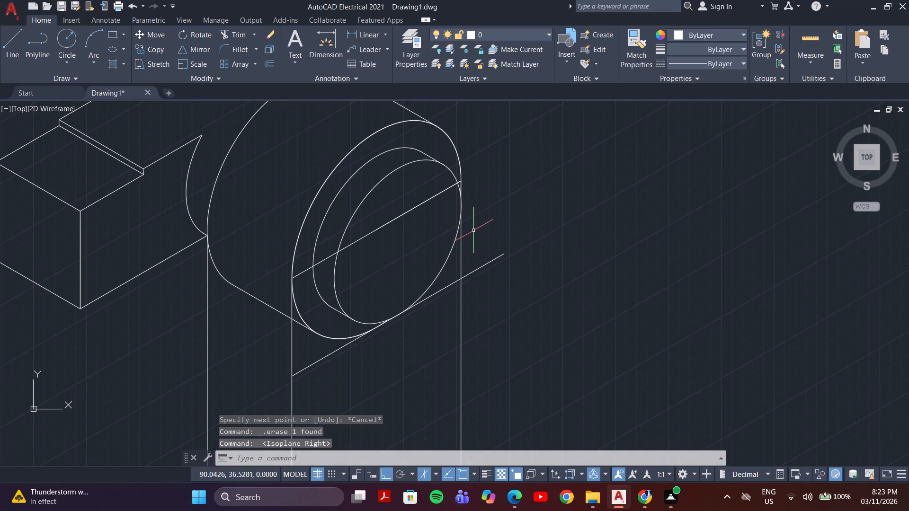
pyautogui.press('l')
pyautogui.press('Return')
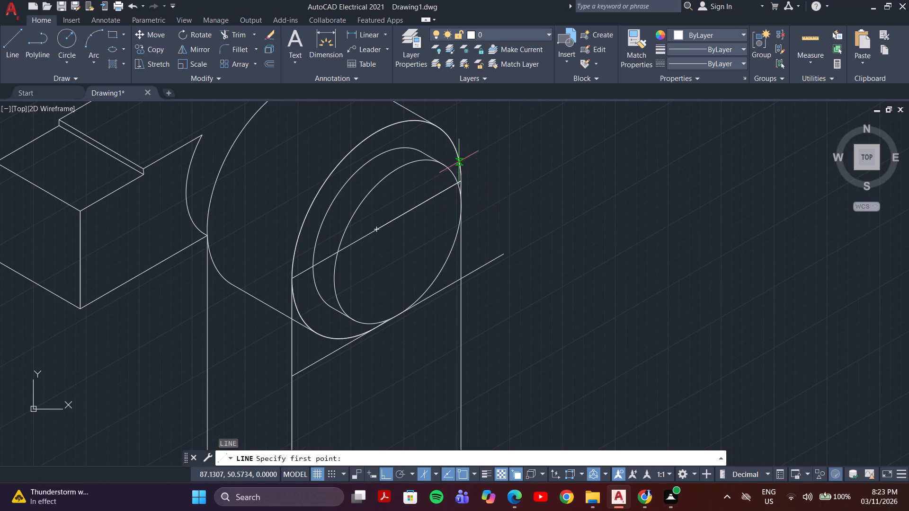
pyautogui.click(461, 177)
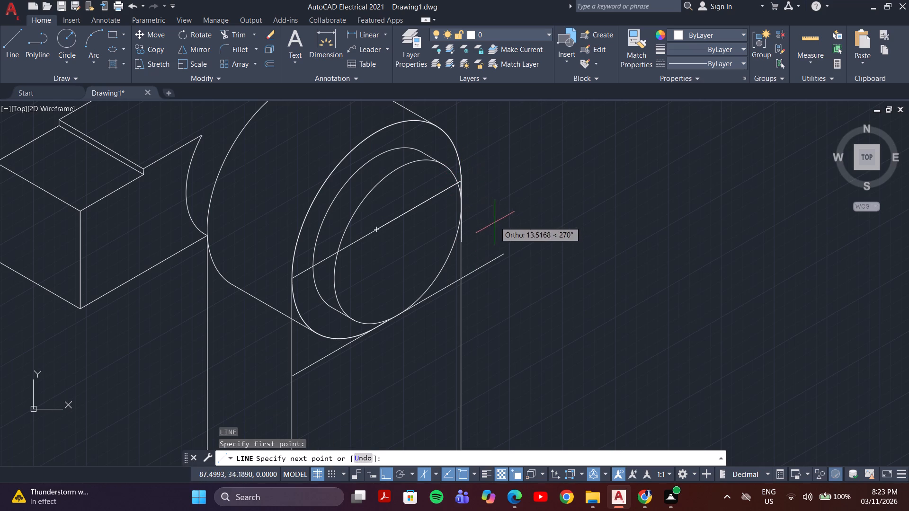
pyautogui.press('F8')
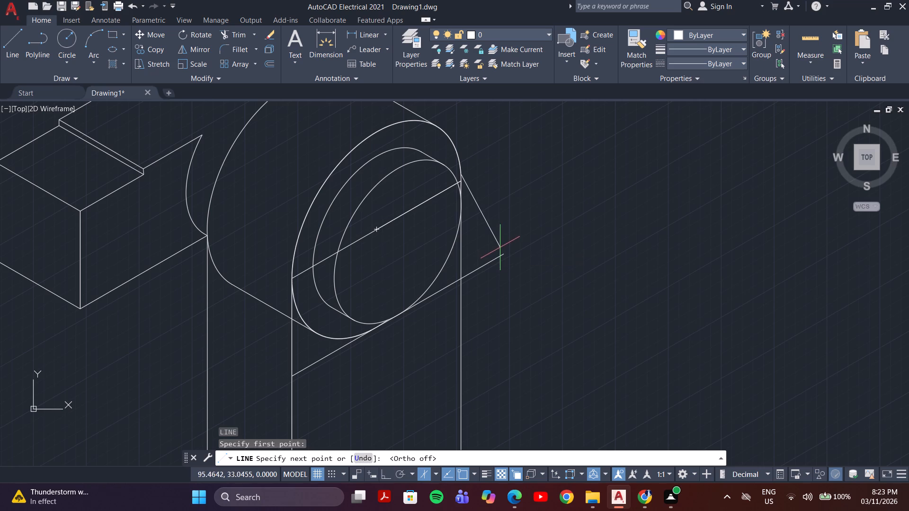
pyautogui.click(506, 257)
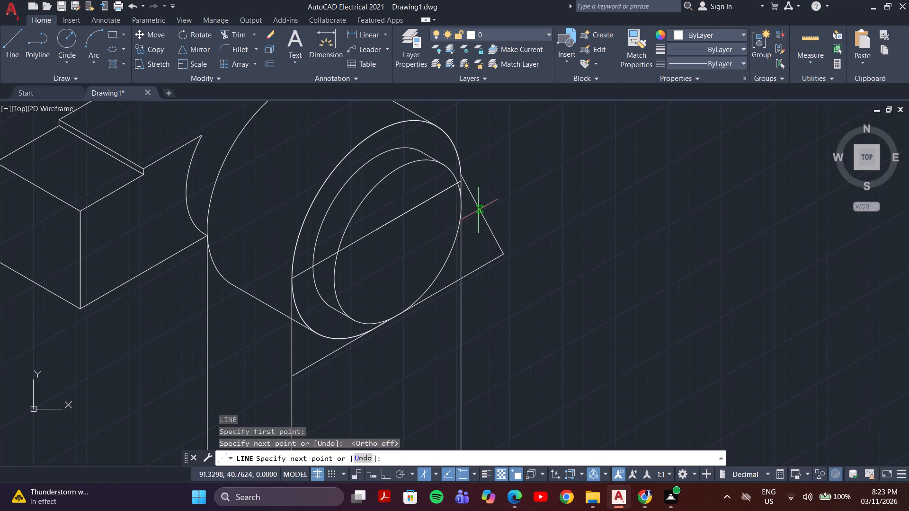
pyautogui.click(455, 145)
pyautogui.press('Escape')
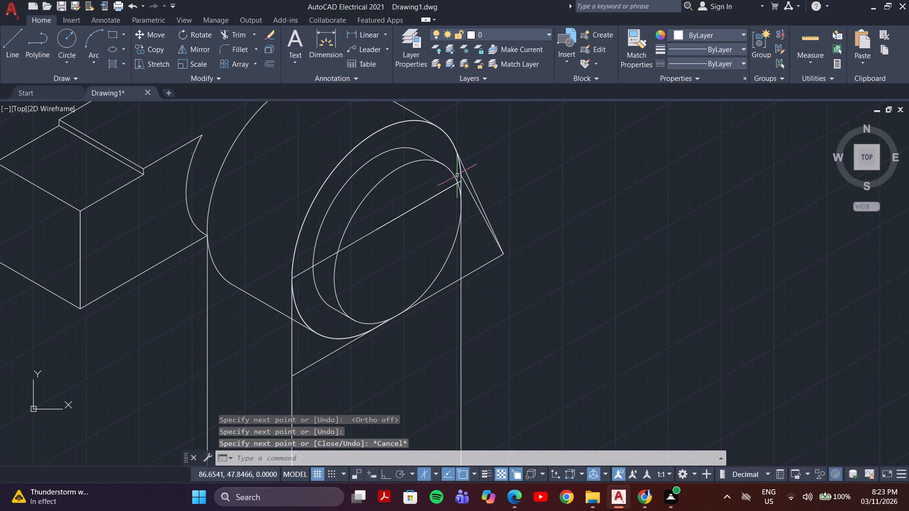
# Trim away the inner of the two sloped lines between the large front ellipse and the 50-unit line's outer end.
pyautogui.scroll(3, 457, 176)
pyautogui.write('tr')
pyautogui.press('Return')
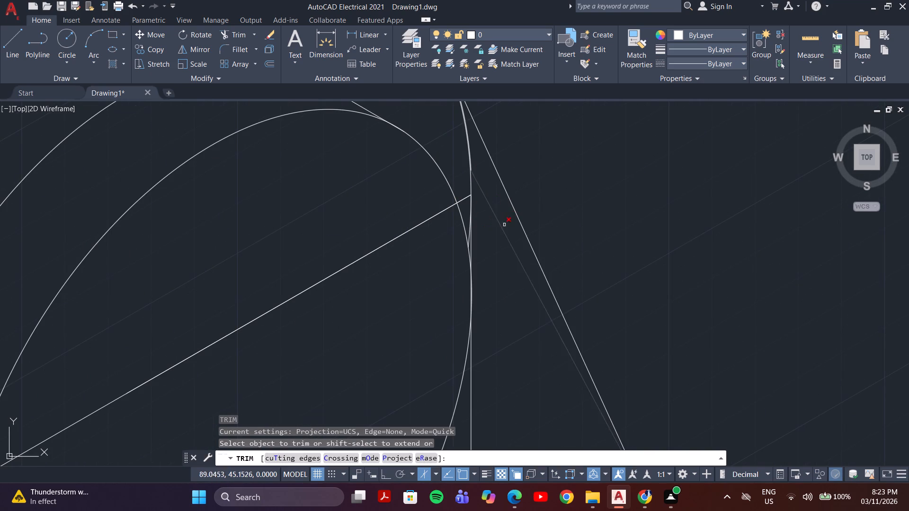
pyautogui.click(506, 227)
pyautogui.click(502, 240)
pyautogui.scroll(-4, 505, 275)
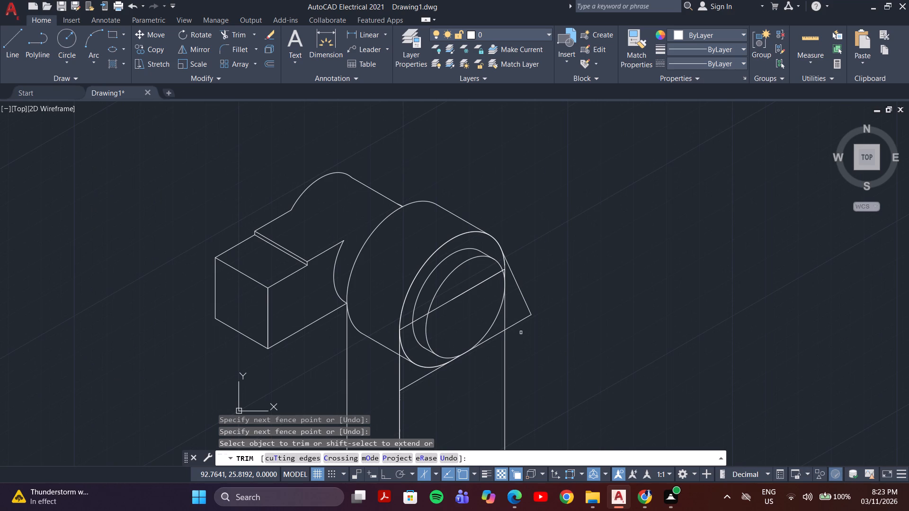
pyautogui.scroll(-2, 538, 329)
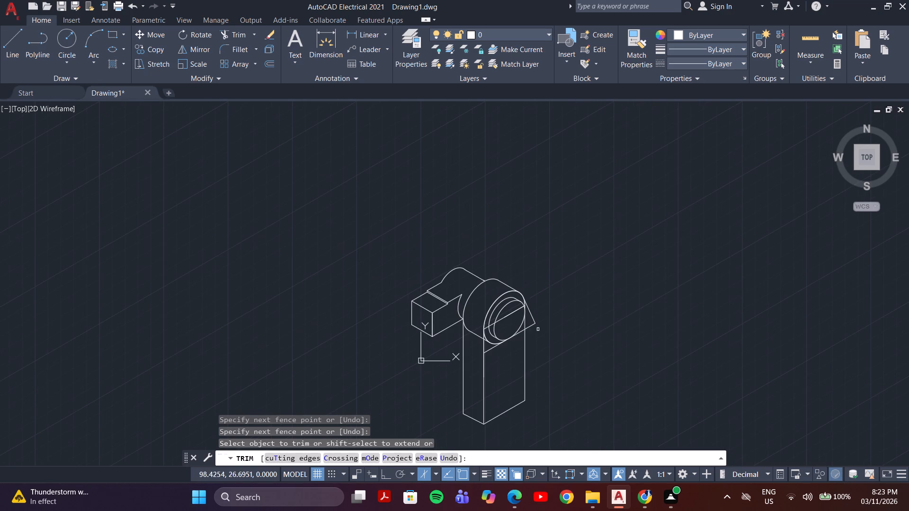
pyautogui.moveTo(526, 388); pyautogui.dragTo(481, 342, button='middle')
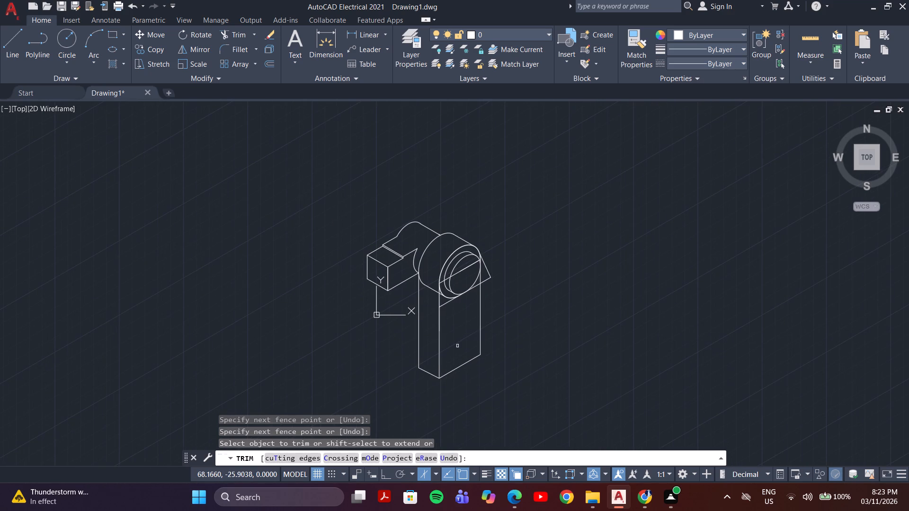
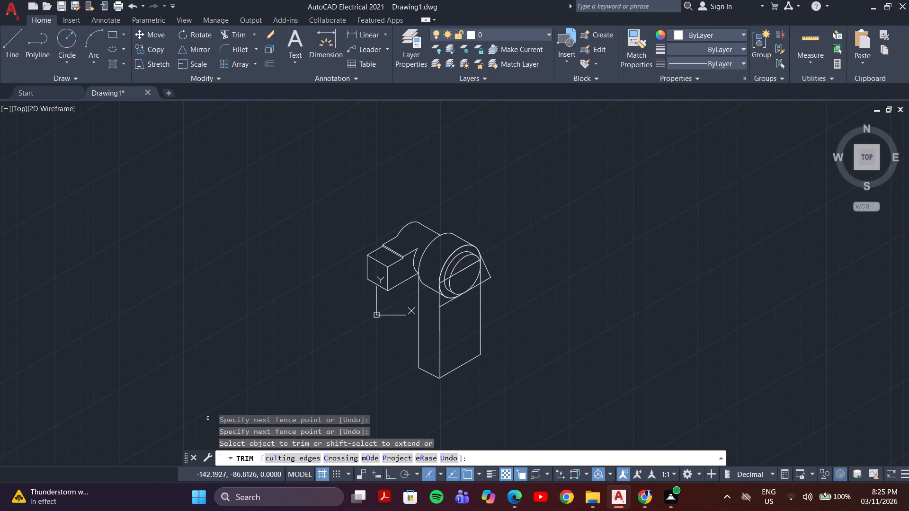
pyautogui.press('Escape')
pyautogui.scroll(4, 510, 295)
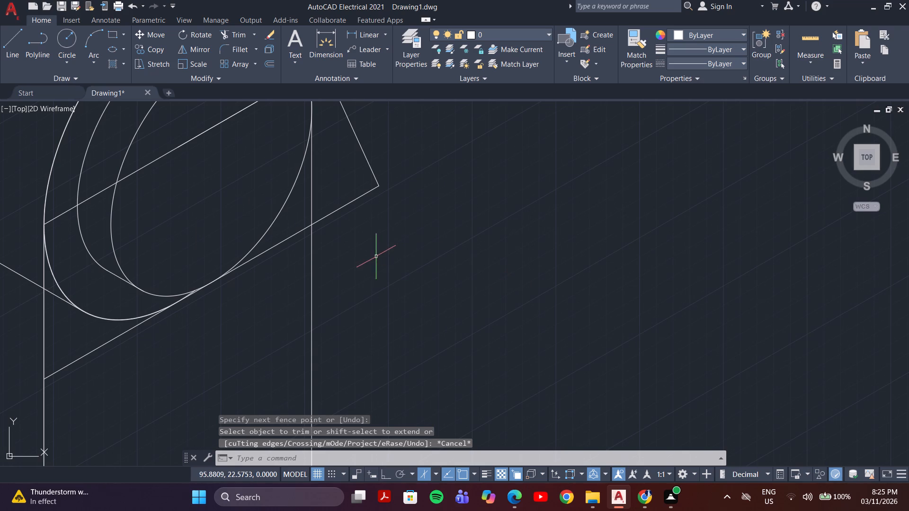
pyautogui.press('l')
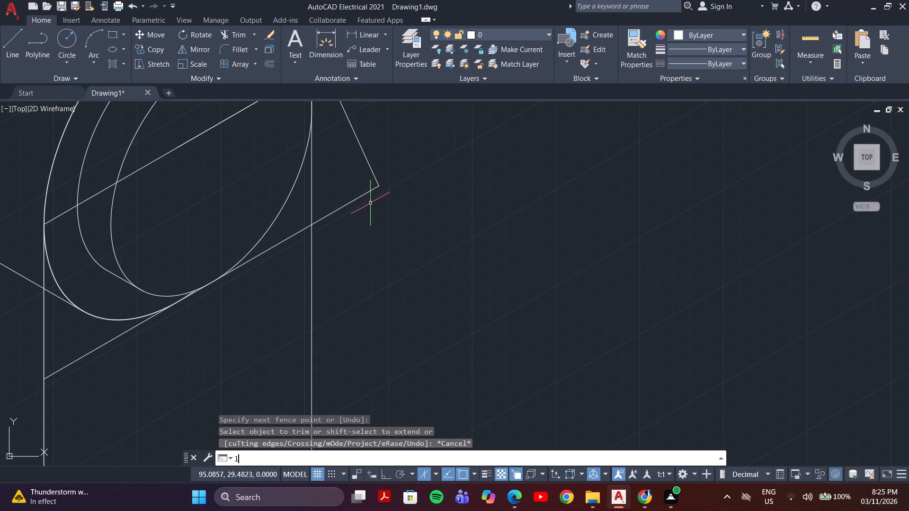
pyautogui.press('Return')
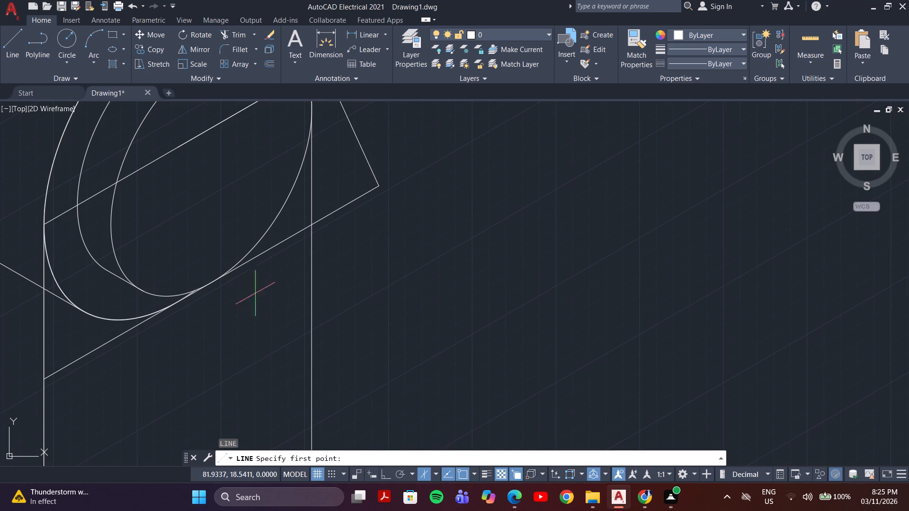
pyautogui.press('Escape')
# Move the 50-unit 30° line a short distance straight down along the support's front vertical edge, off the large ellipse.
pyautogui.click(98, 349)
pyautogui.scroll(-2, 60, 404)
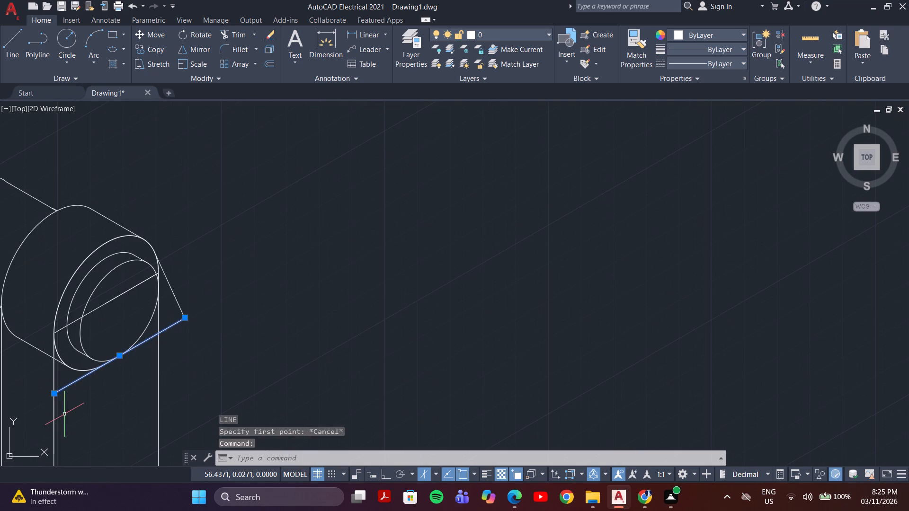
pyautogui.press('m')
pyautogui.press('Return')
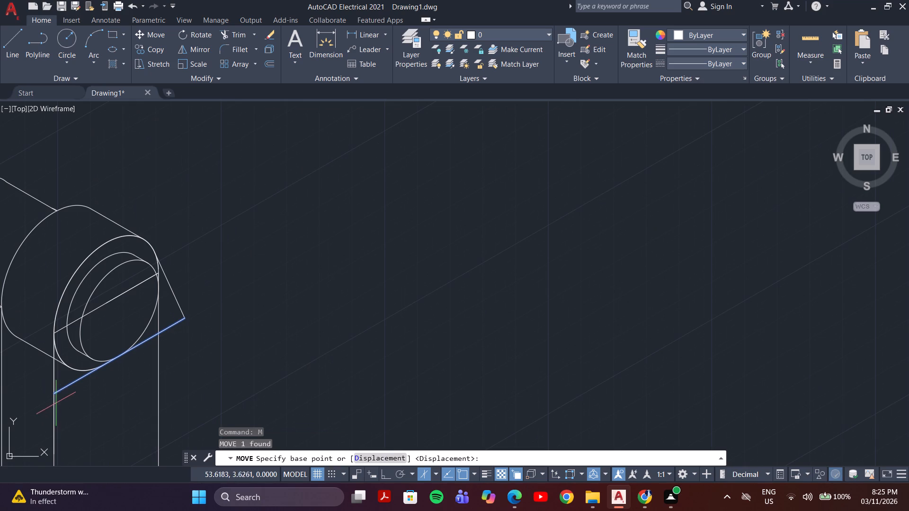
pyautogui.click(55, 393)
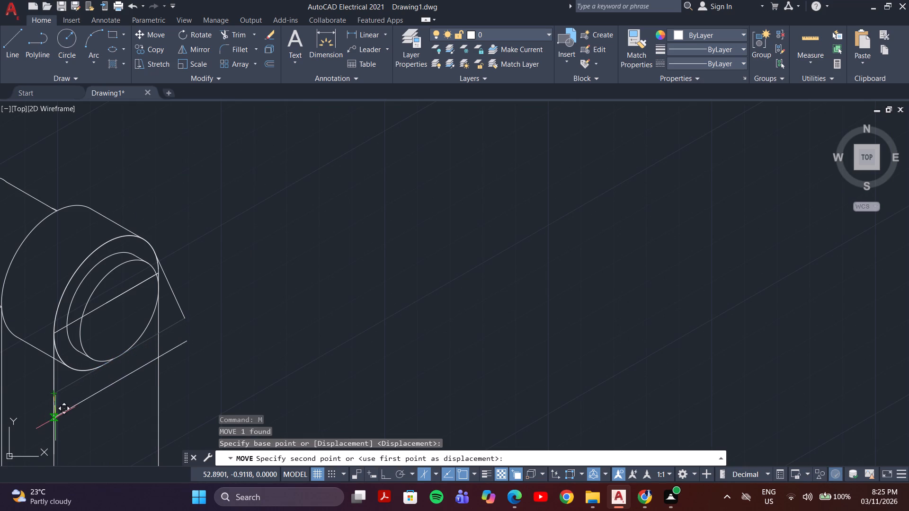
pyautogui.click(53, 419)
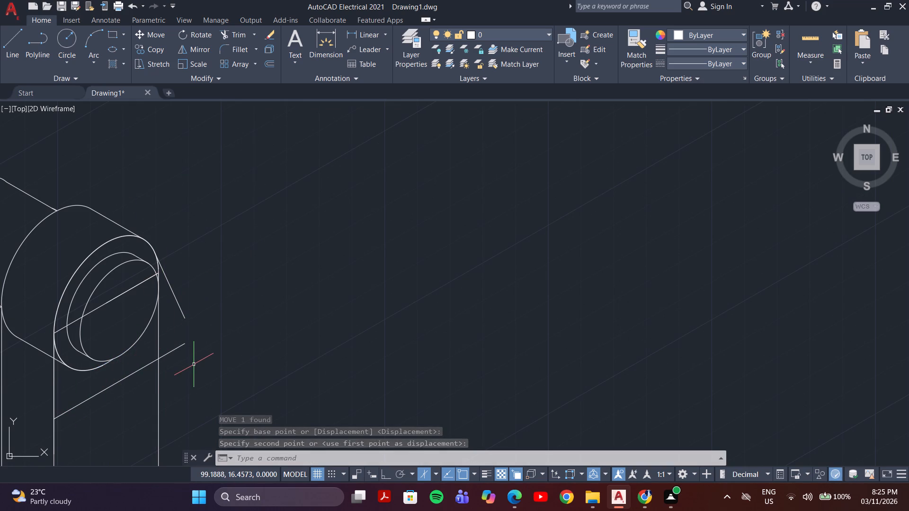
# Draw a line from the moved 50-unit line's outer end up to where the existing sloped line meets the large front ellipse.
pyautogui.press('l')
pyautogui.press('Return')
pyautogui.click(184, 343)
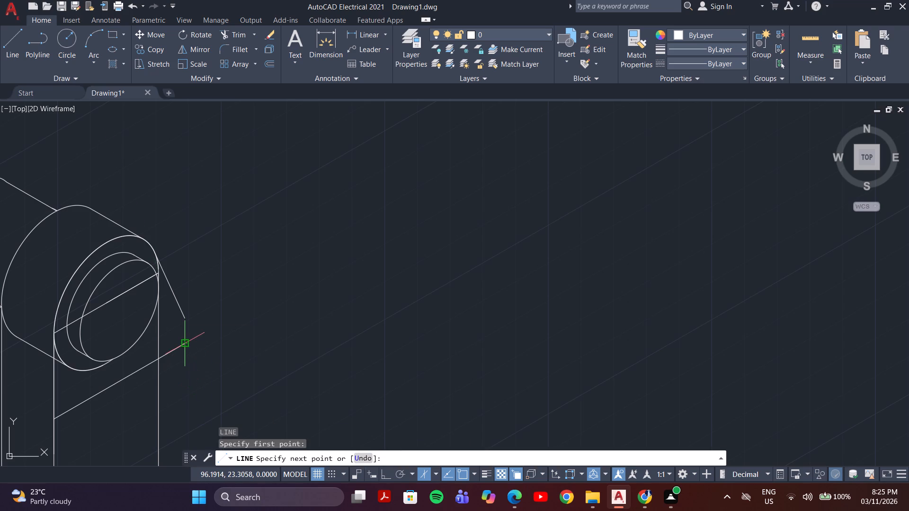
pyautogui.click(156, 255)
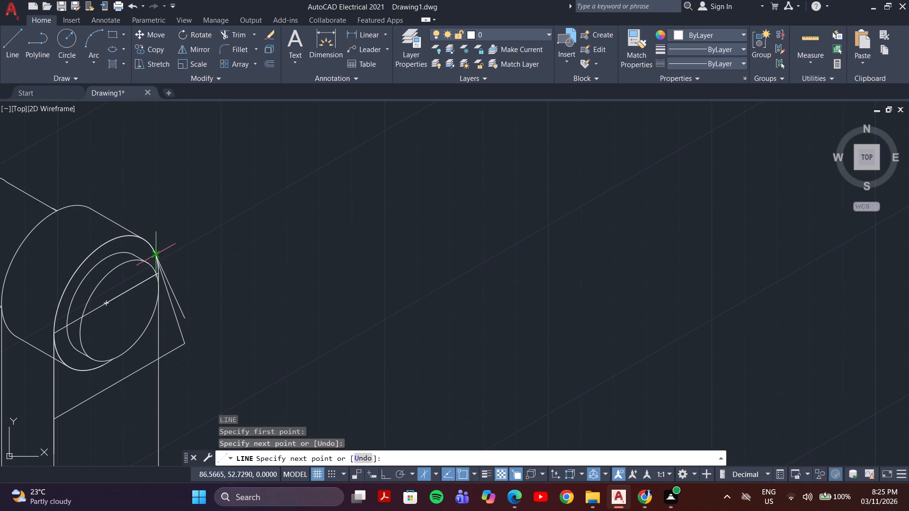
pyautogui.press('Escape')
# Trim away the older sloped line whose lower end hangs free above the 50-unit line's outer end.
pyautogui.write('tr')
pyautogui.press('Return')
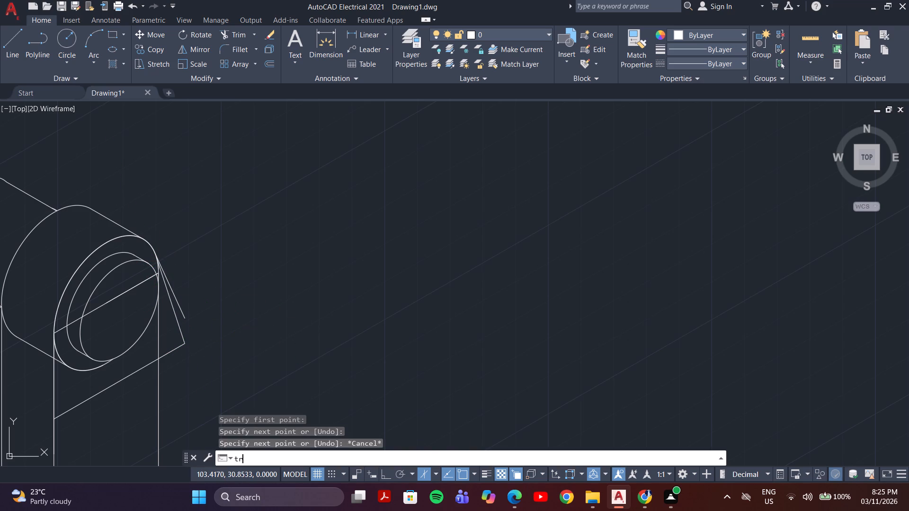
pyautogui.click(178, 312)
pyautogui.click(190, 303)
pyautogui.scroll(-2, 198, 329)
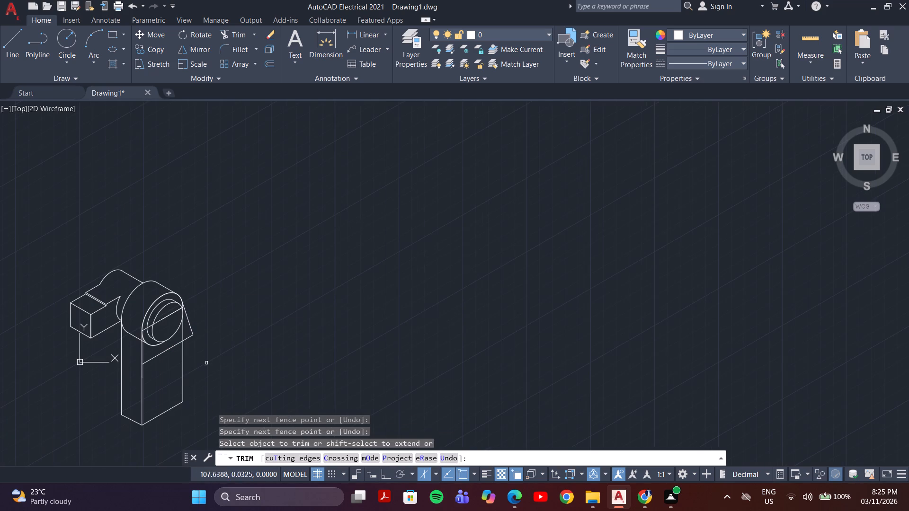
pyautogui.press('Escape')
# Delete the short vertical line that overlaps the upper part of the support's front edge below the large ellipse.
pyautogui.scroll(3, 149, 379)
pyautogui.click(117, 352)
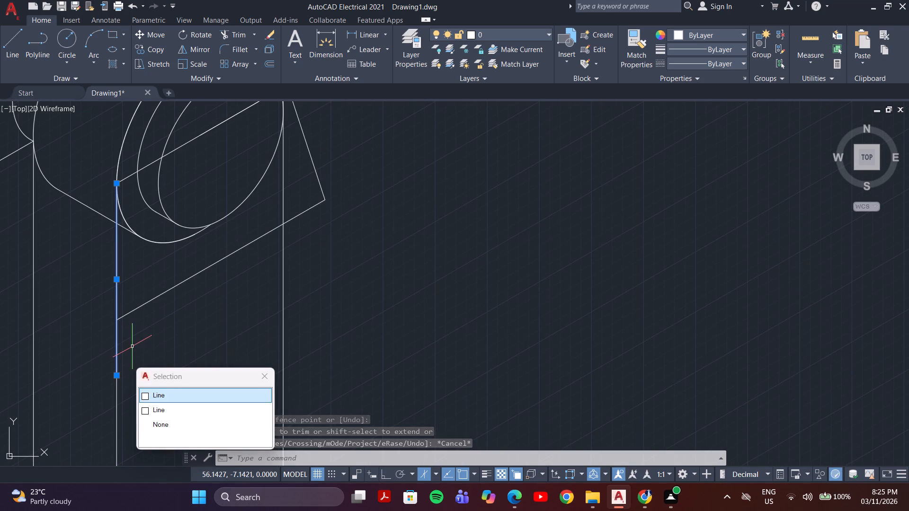
pyautogui.click(148, 395)
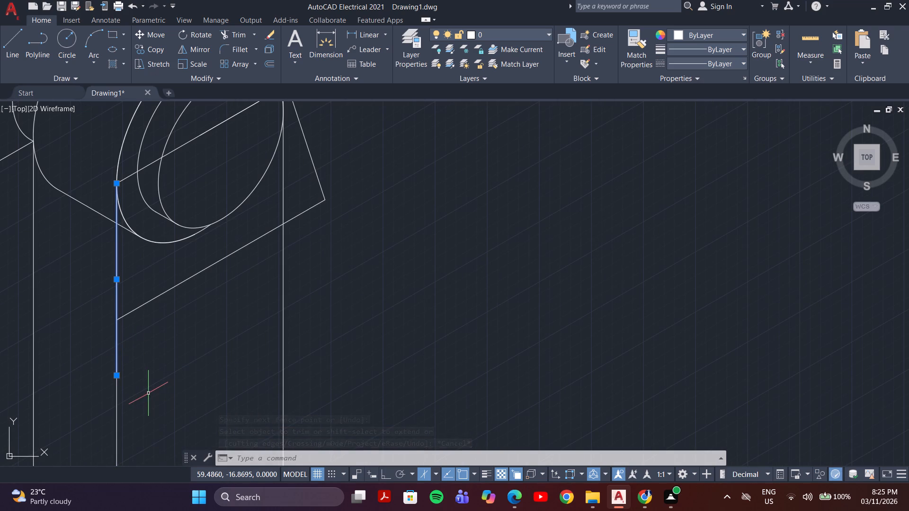
pyautogui.press('Delete')
pyautogui.scroll(-1, 149, 392)
pyautogui.moveTo(151, 385); pyautogui.dragTo(215, 336, button='middle')
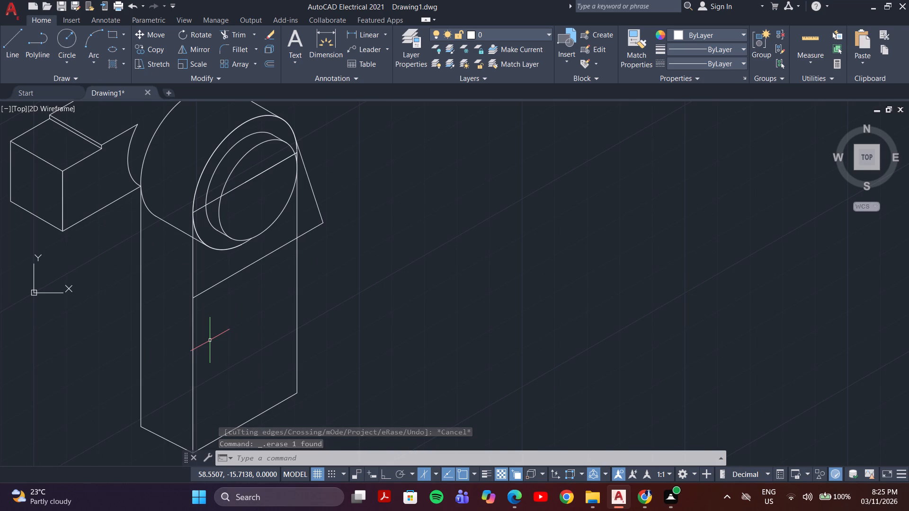
# Trim the support's outer vertical edge above the 50-unit line, and the short leftover piece where the two front ellipses meet.
pyautogui.write('tr')
pyautogui.press('Return')
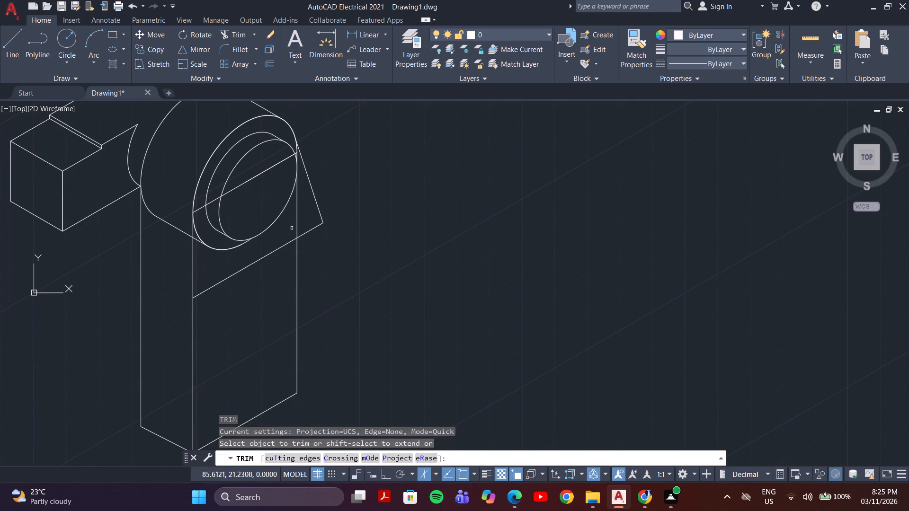
pyautogui.click(302, 220)
pyautogui.click(294, 225)
pyautogui.scroll(3, 305, 157)
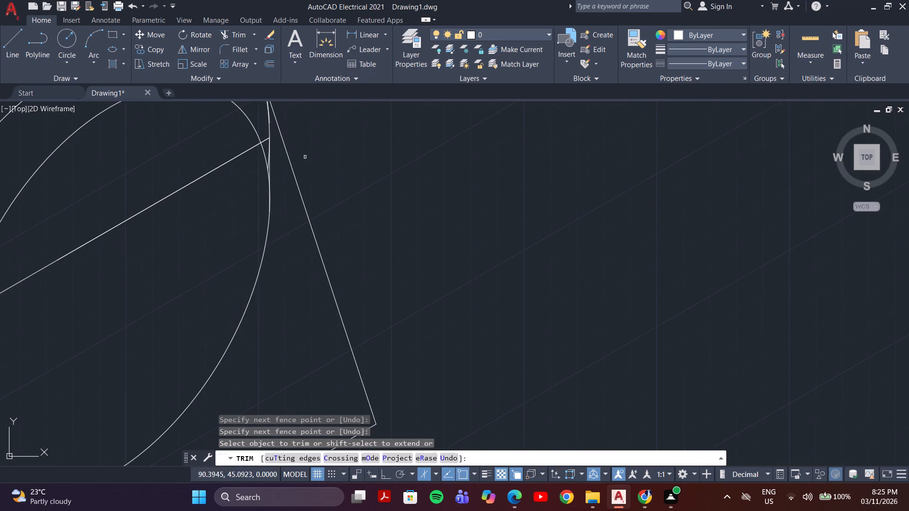
pyautogui.scroll(5, 262, 161)
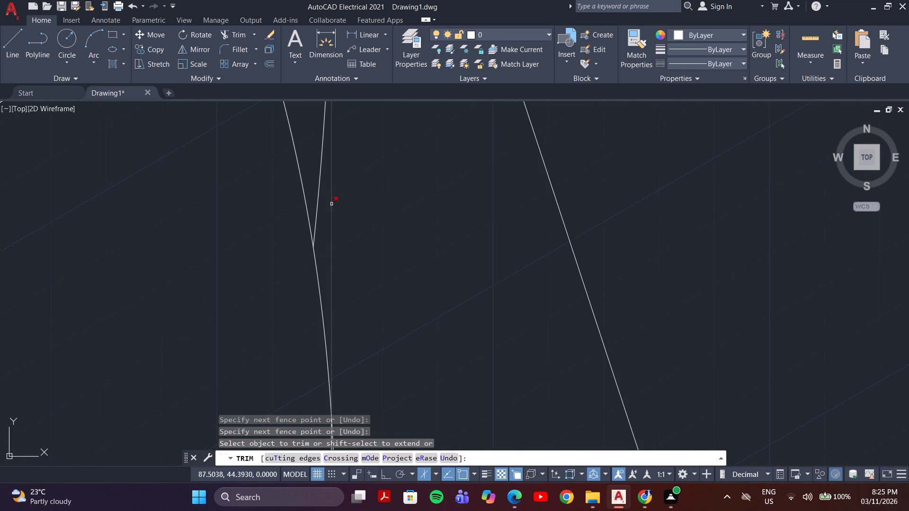
pyautogui.click(321, 211)
pyautogui.click(315, 193)
pyautogui.scroll(-5, 314, 194)
pyautogui.scroll(-1, 336, 247)
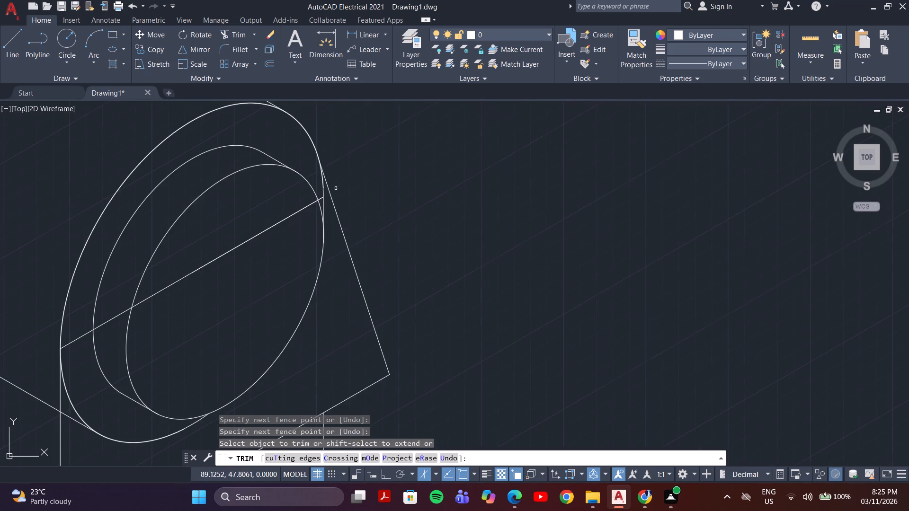
pyautogui.scroll(4, 336, 186)
pyautogui.scroll(-5, 335, 185)
pyautogui.moveTo(415, 261); pyautogui.dragTo(401, 229, button='middle')
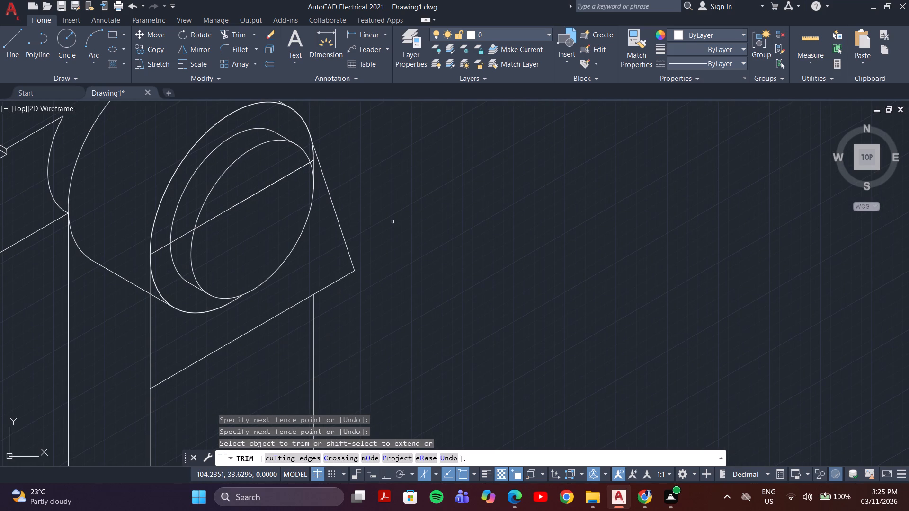
pyautogui.press('Escape')
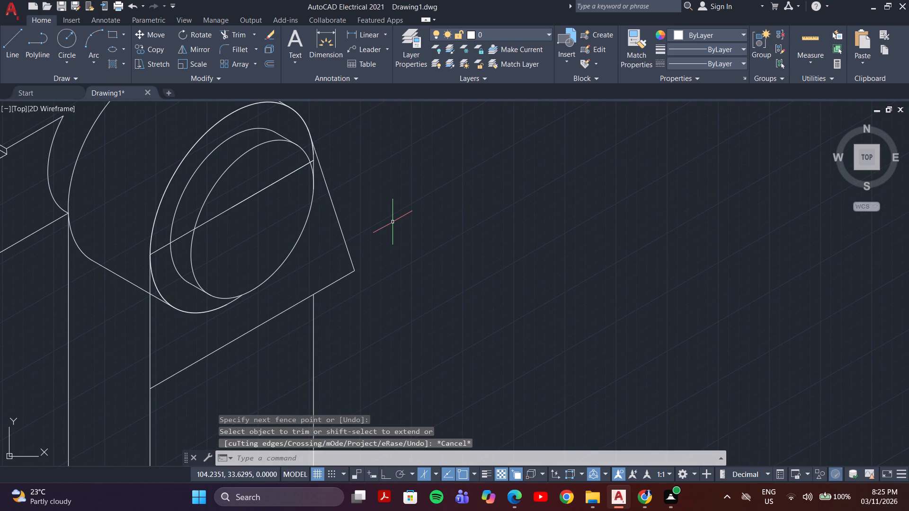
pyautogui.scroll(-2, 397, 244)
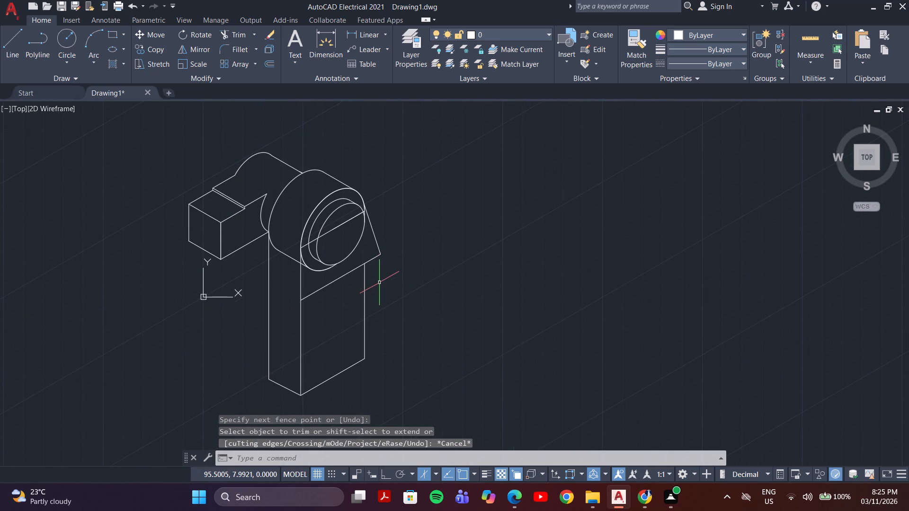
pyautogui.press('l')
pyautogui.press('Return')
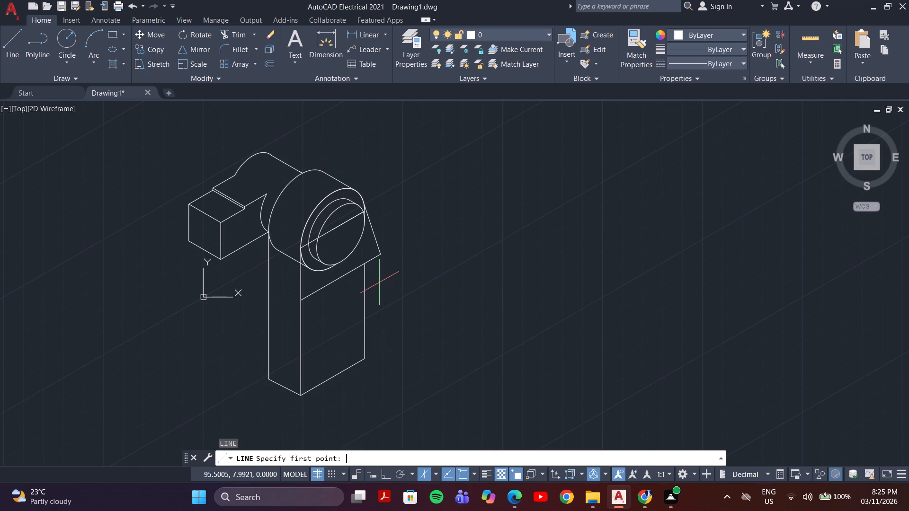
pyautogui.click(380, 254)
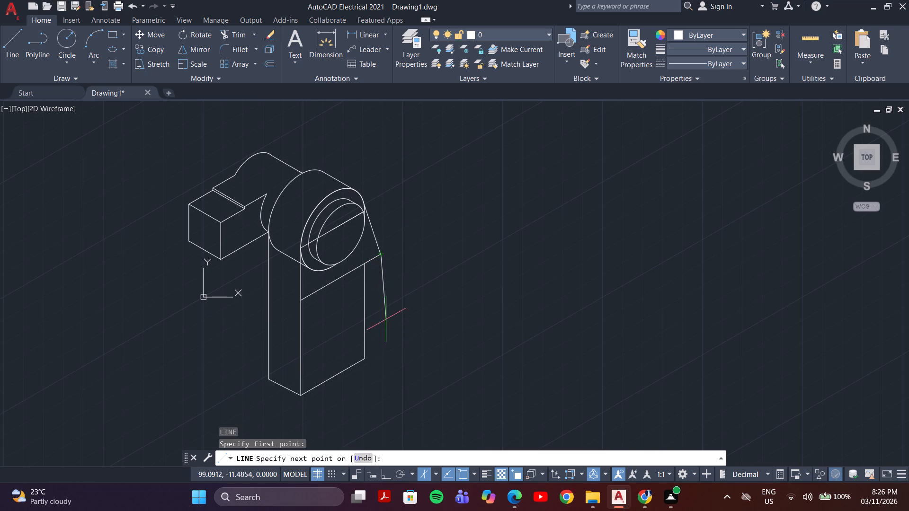
# With Ortho on, draw a vertical line from the large front ellipse's centre up past its upper edge.
pyautogui.press('F8')
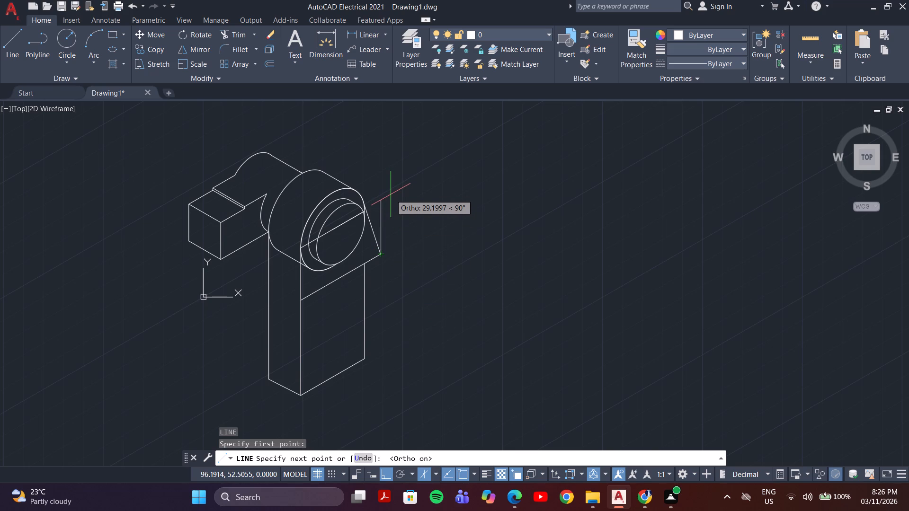
pyautogui.press('Escape')
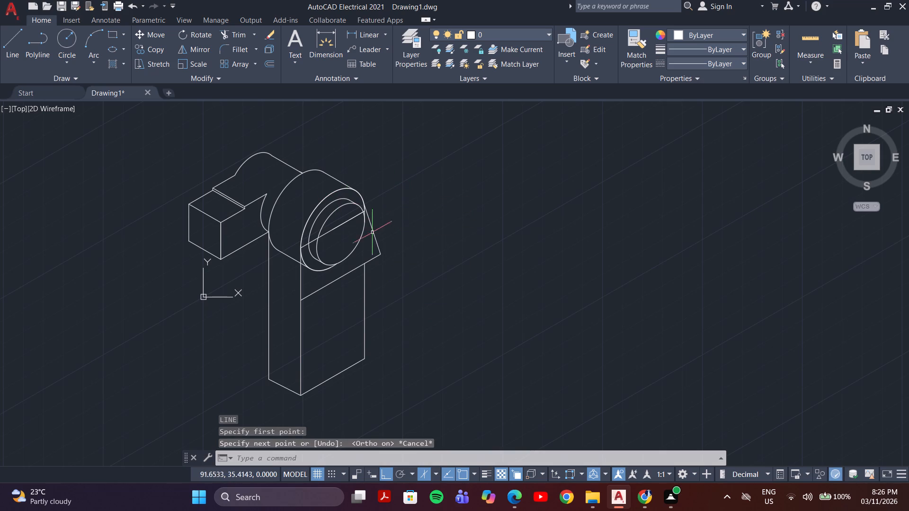
pyautogui.press('l')
pyautogui.press('Return')
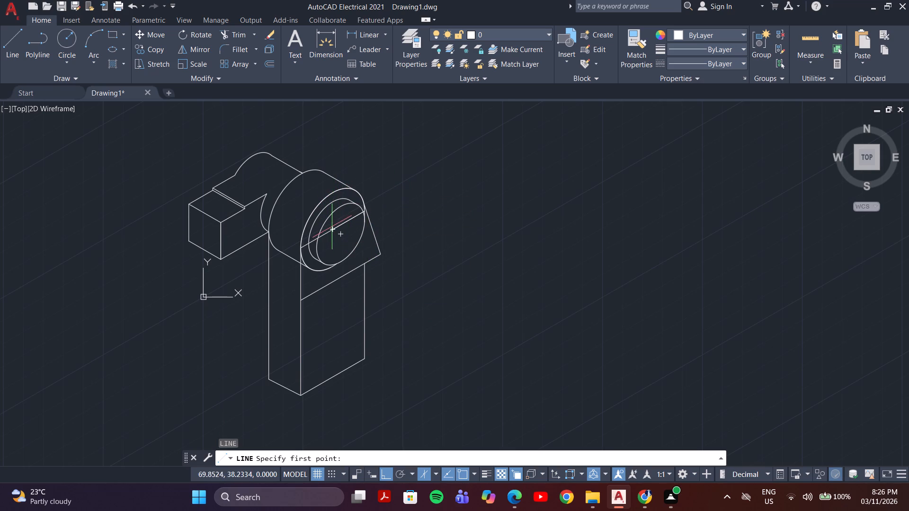
pyautogui.click(332, 230)
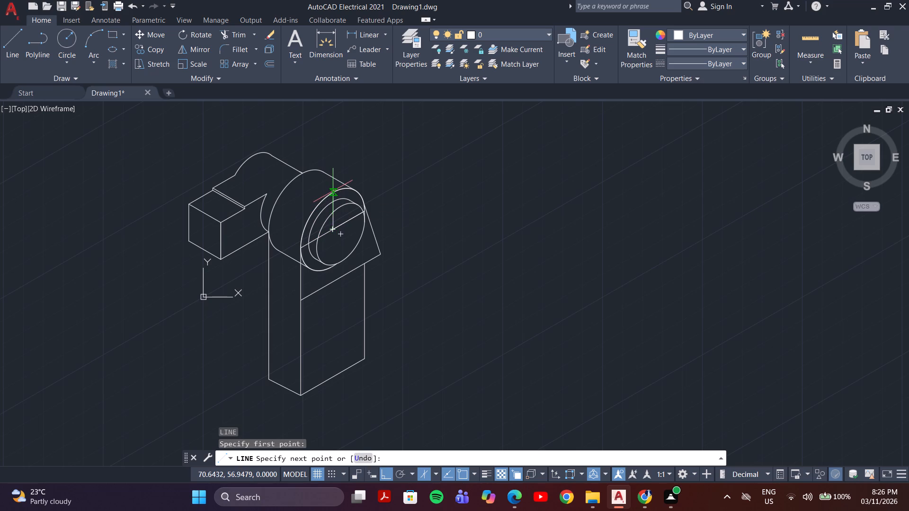
pyautogui.click(332, 183)
pyautogui.press('Escape')
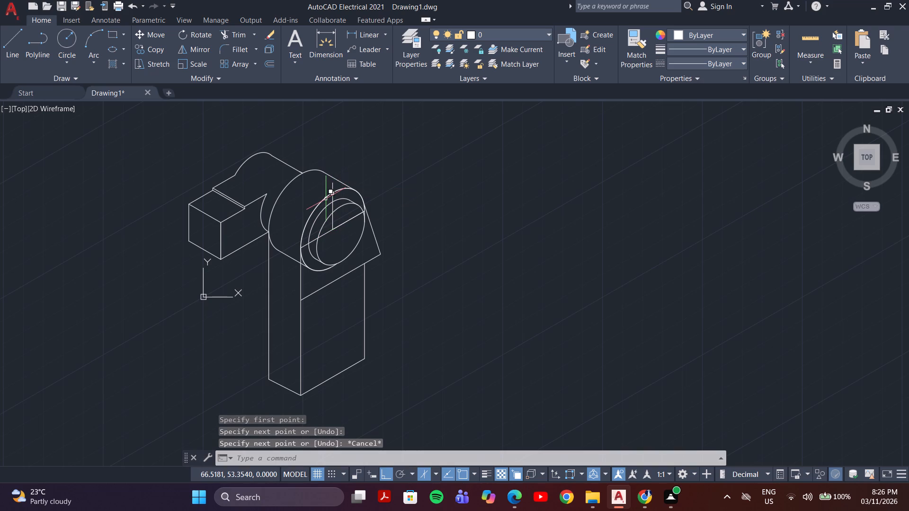
# Trim the part of the vertical centre line that extends above the large front ellipse.
pyautogui.press('t')
pyautogui.press('r')
pyautogui.press('Return')
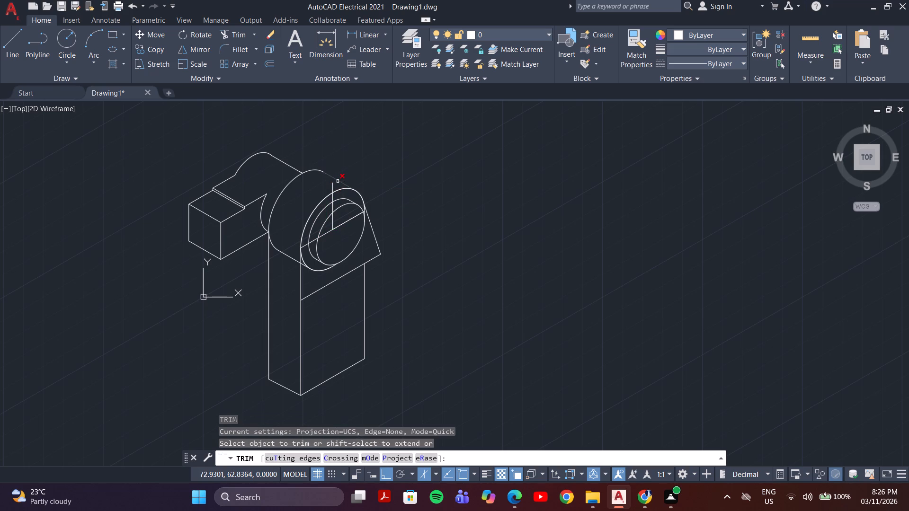
pyautogui.click(334, 185)
pyautogui.press('Escape')
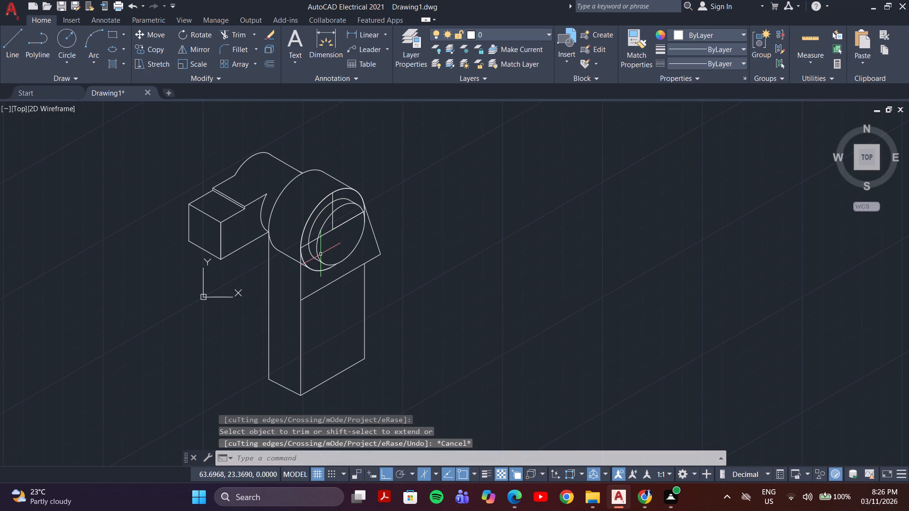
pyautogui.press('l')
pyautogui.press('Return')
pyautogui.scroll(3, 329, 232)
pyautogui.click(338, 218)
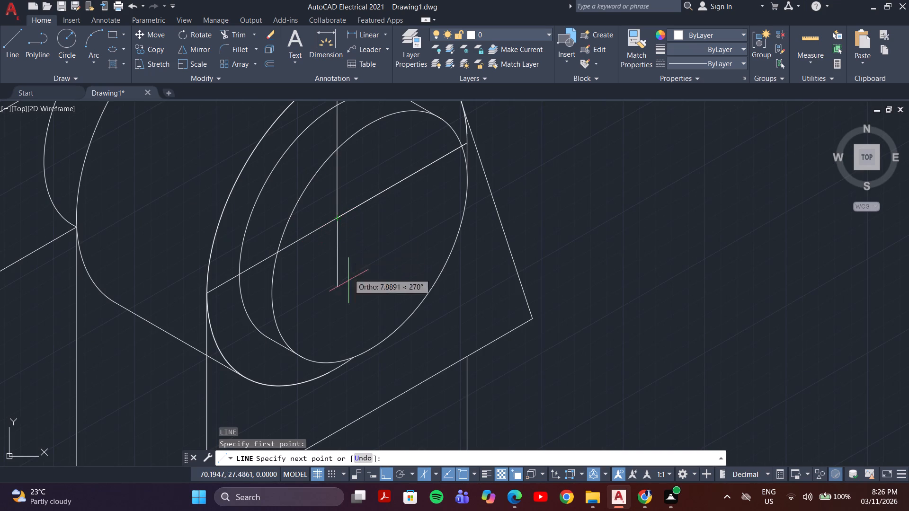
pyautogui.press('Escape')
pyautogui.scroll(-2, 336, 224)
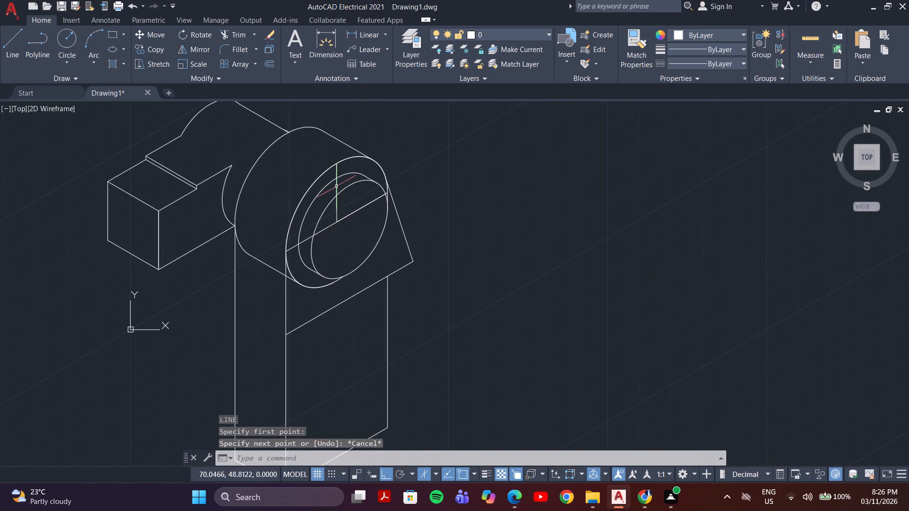
# Draw a line 45 units down from the vertical centre line's top end, continuing with an isometric segment past the sloped side line.
pyautogui.press('space')
pyautogui.click(336, 163)
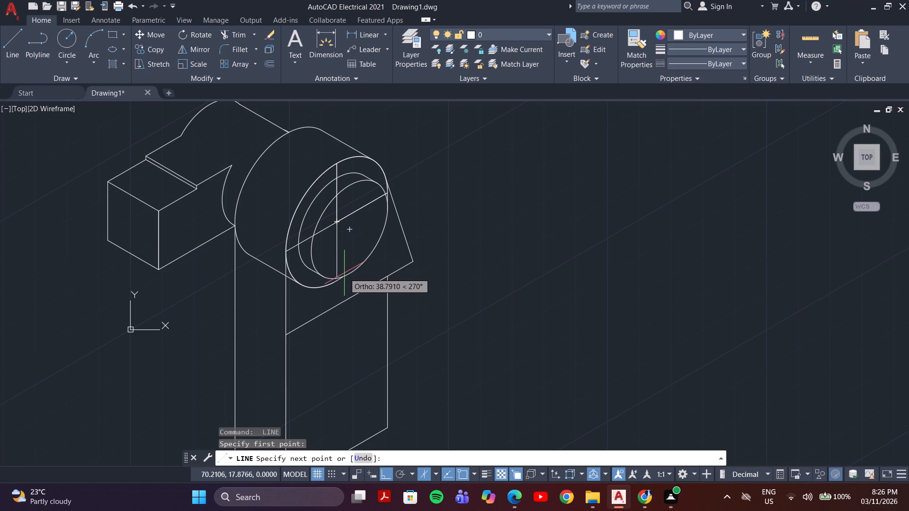
pyautogui.write('45')
pyautogui.press('Return')
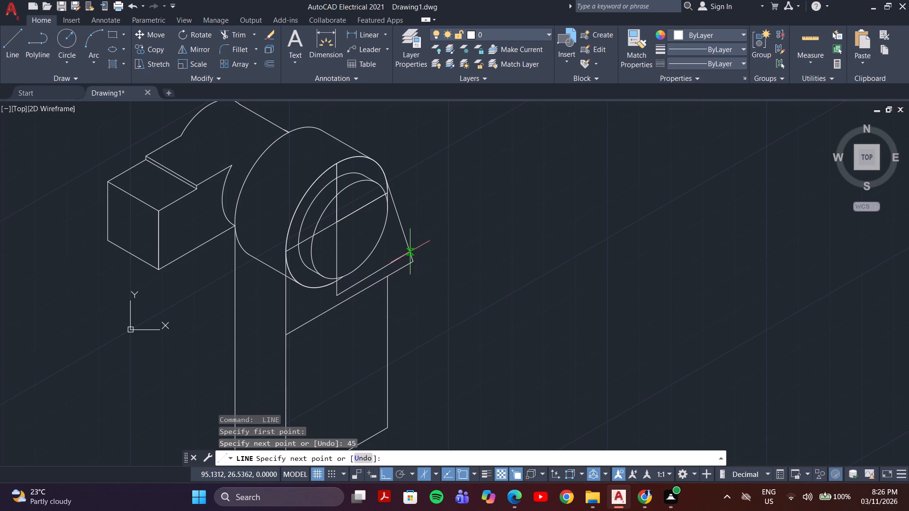
pyautogui.click(442, 241)
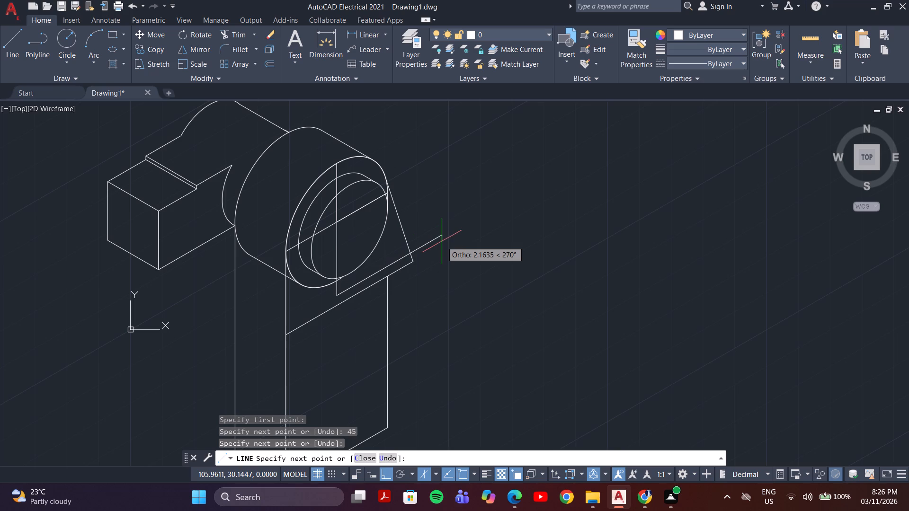
pyautogui.press('Escape')
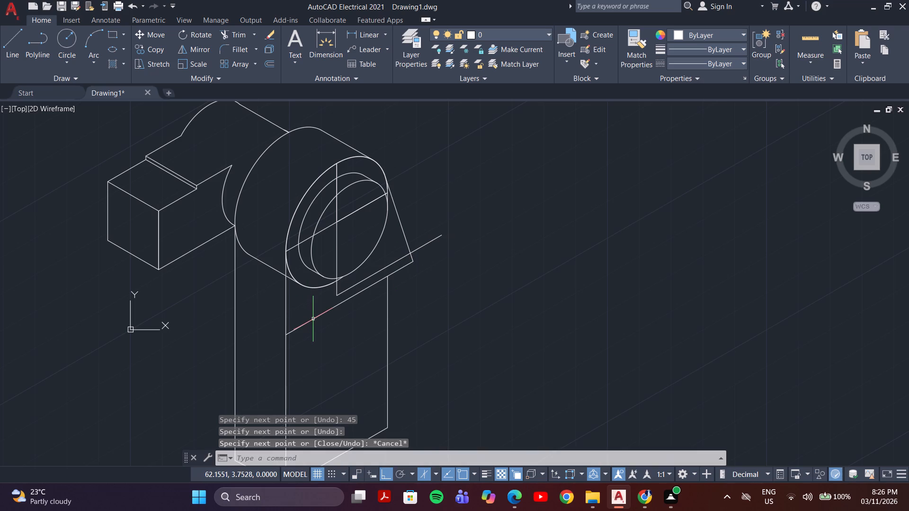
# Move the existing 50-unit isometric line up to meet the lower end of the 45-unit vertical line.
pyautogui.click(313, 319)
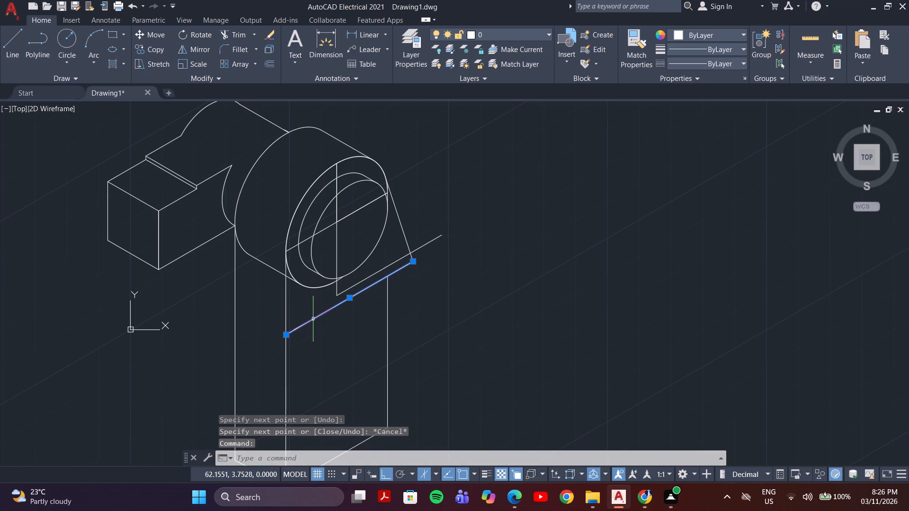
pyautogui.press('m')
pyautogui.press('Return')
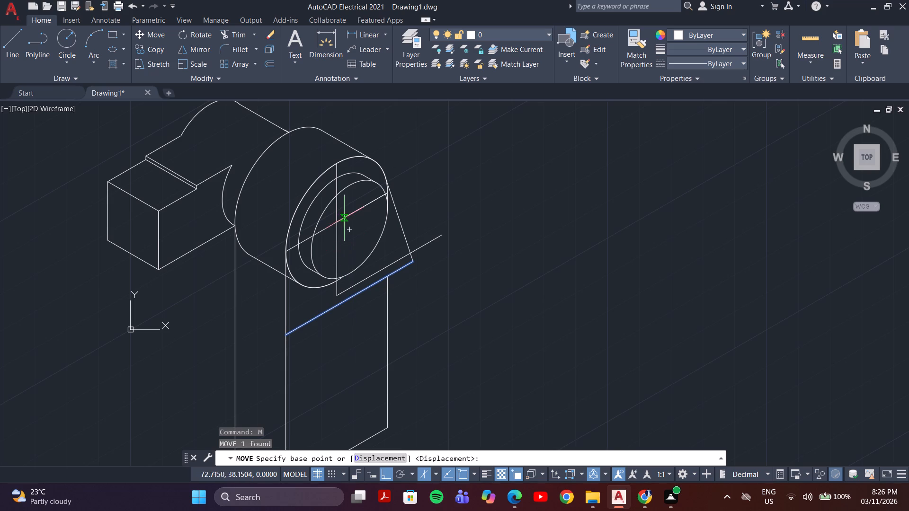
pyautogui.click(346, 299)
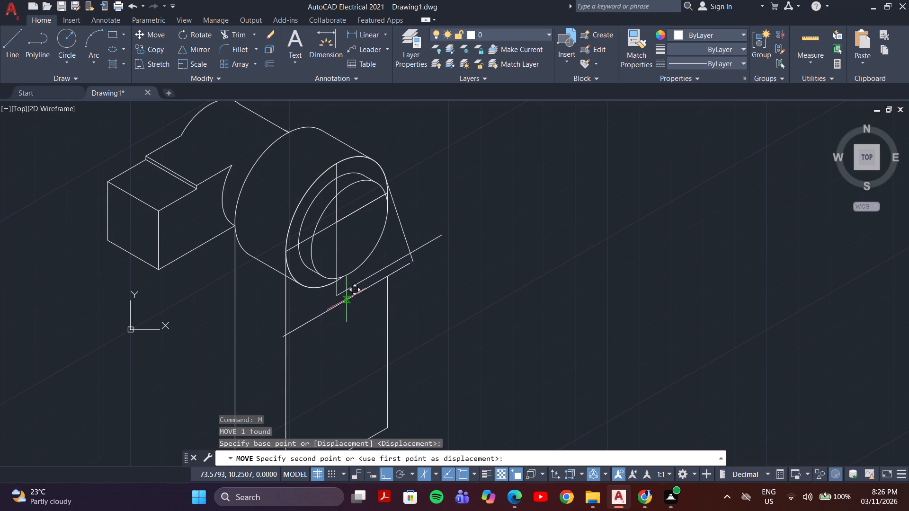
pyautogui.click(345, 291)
# Delete the moved 50-unit line and the isometric segment running from the 45-unit line's lower end past the sloped side.
pyautogui.scroll(3, 356, 297)
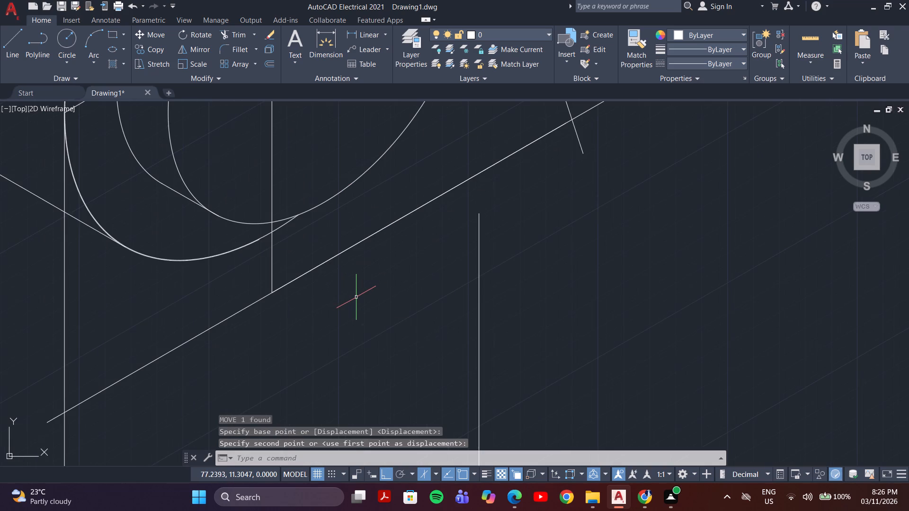
pyautogui.scroll(-2, 356, 297)
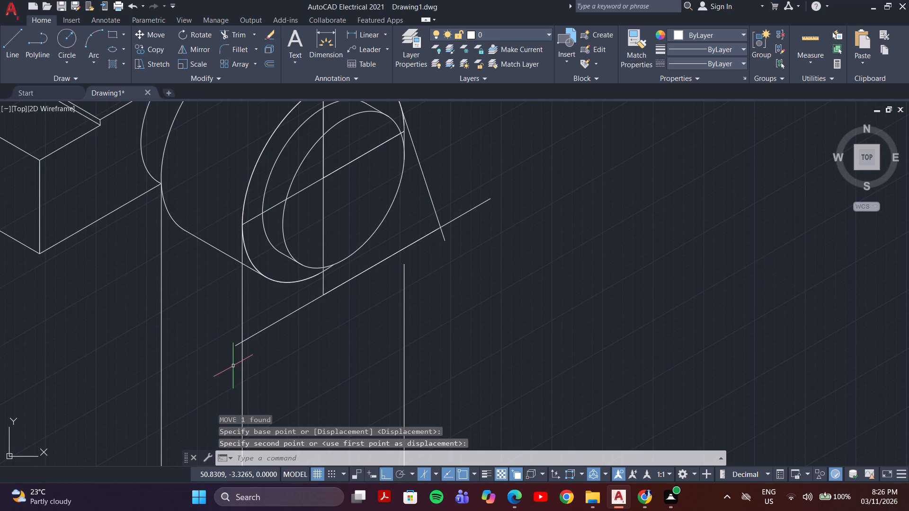
pyautogui.scroll(-2, 261, 363)
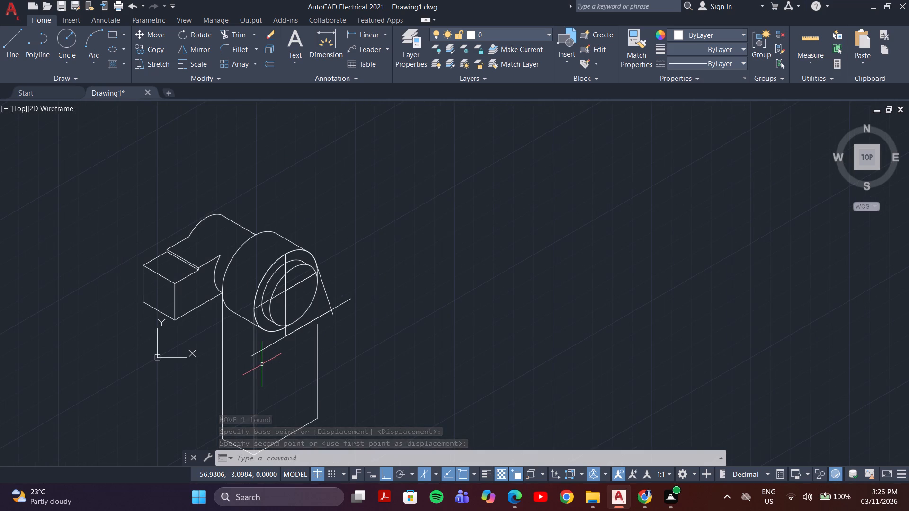
pyautogui.scroll(2, 262, 361)
pyautogui.click(249, 332)
pyautogui.click(260, 355)
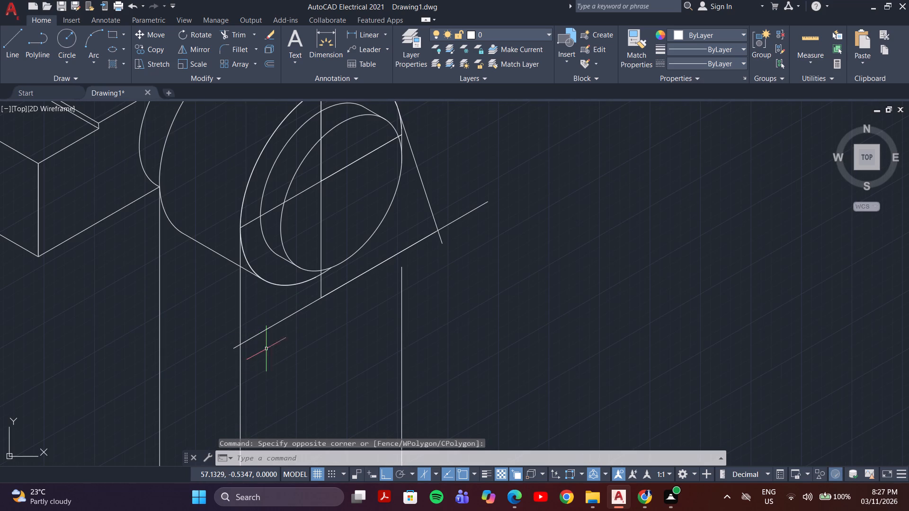
pyautogui.click(276, 333)
pyautogui.click(270, 323)
pyautogui.press('Delete')
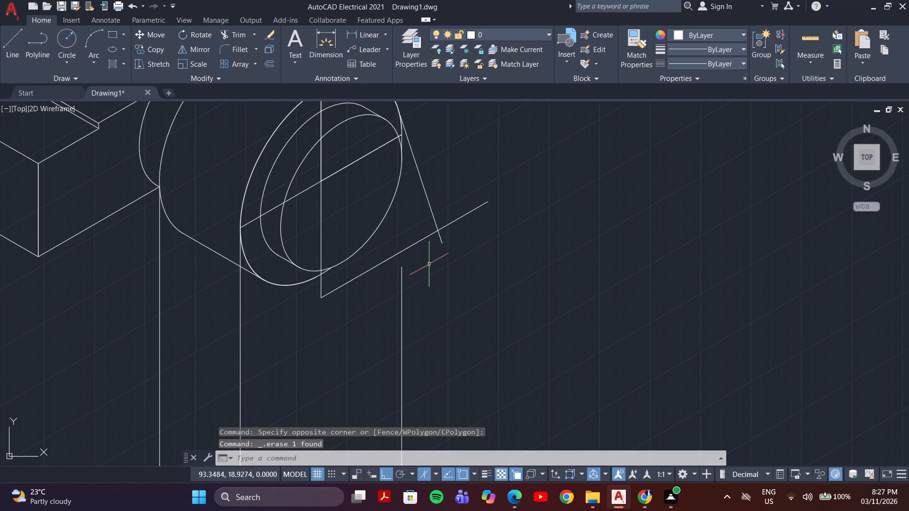
pyautogui.click(416, 258)
pyautogui.click(404, 247)
pyautogui.press('Delete')
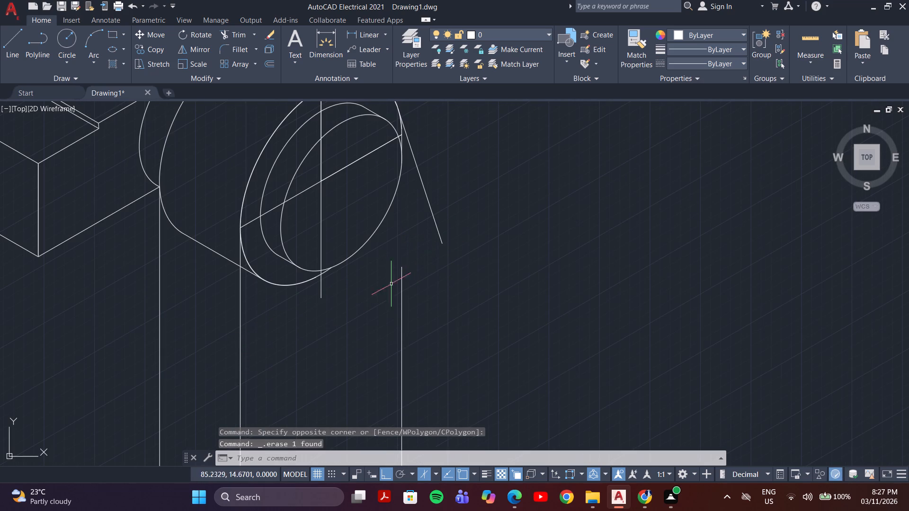
# Draw an isometric line about 22 units long from the 45-unit line's lower end, crossing the support's front vertical edge.
pyautogui.press('l')
pyautogui.press('Return')
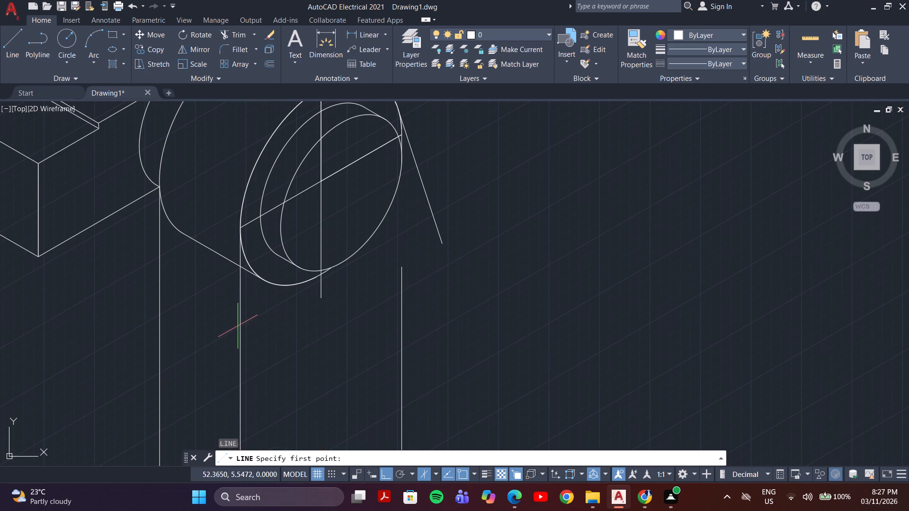
pyautogui.click(322, 297)
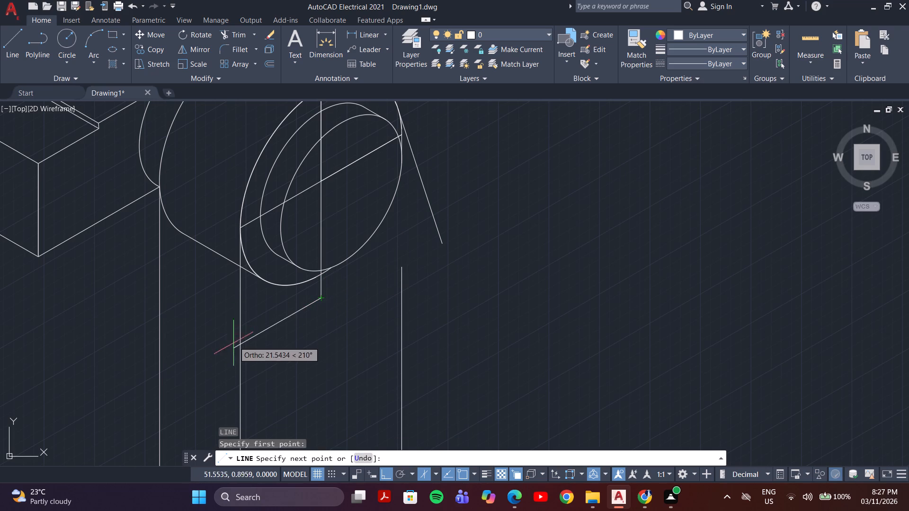
pyautogui.click(232, 348)
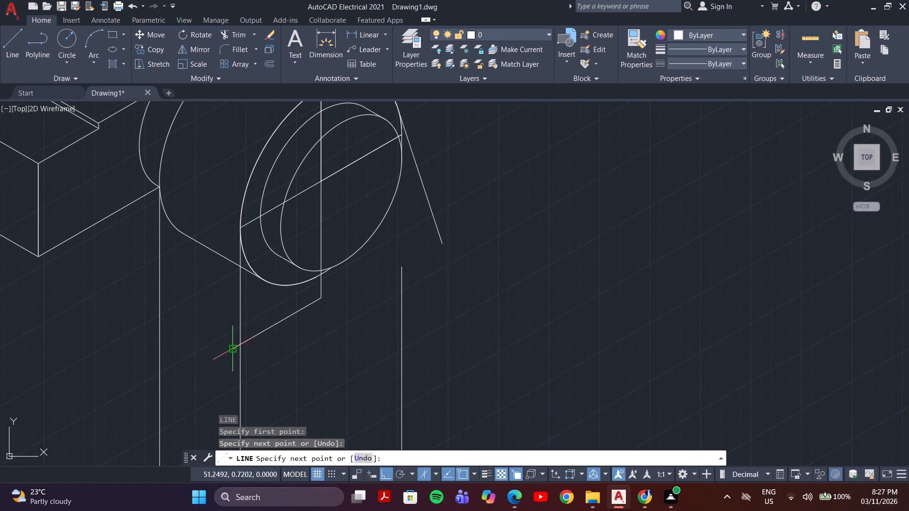
# Trim the part of the new isometric line that extends beyond the support's front vertical edge.
pyautogui.press('t')
pyautogui.press('r')
pyautogui.press('Return')
pyautogui.scroll(4, 238, 362)
pyautogui.press('Escape')
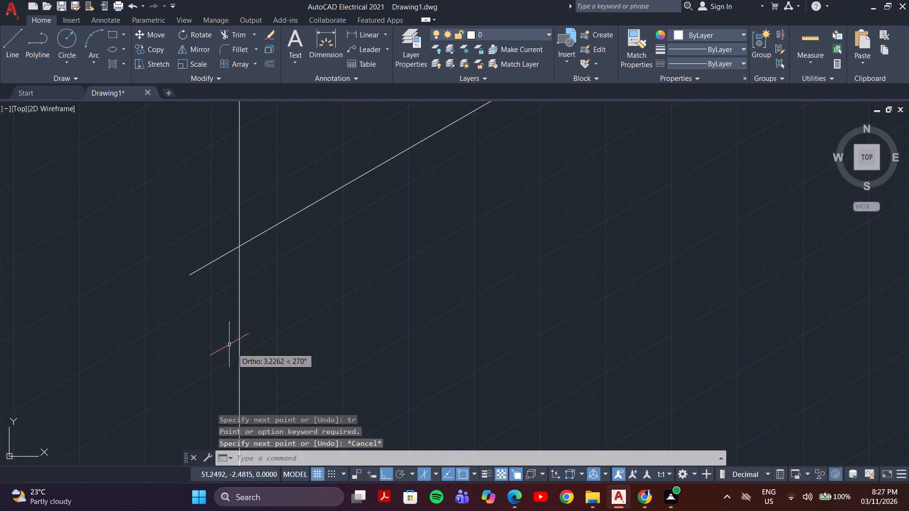
pyautogui.write('tr')
pyautogui.press('Return')
pyautogui.moveTo(225, 309); pyautogui.dragTo(225, 294)
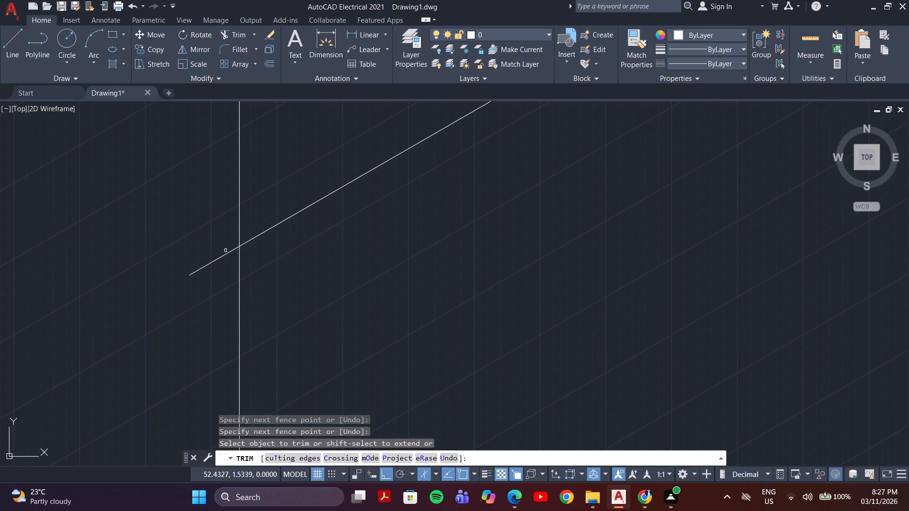
pyautogui.click(225, 247)
pyautogui.click(217, 277)
pyautogui.press('Escape')
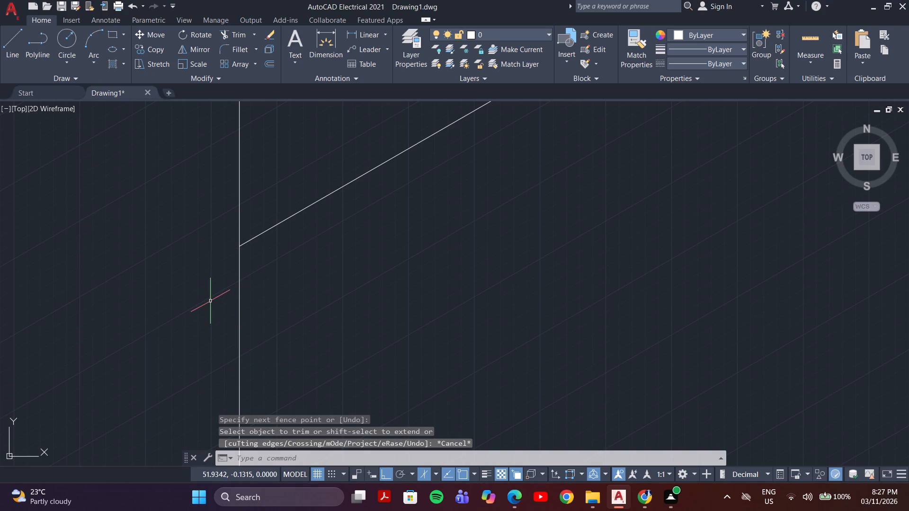
# Draw a 50-unit isometric line from the trimmed line's end on the support's front edge towards the sloped side.
pyautogui.press('l')
pyautogui.press('Return')
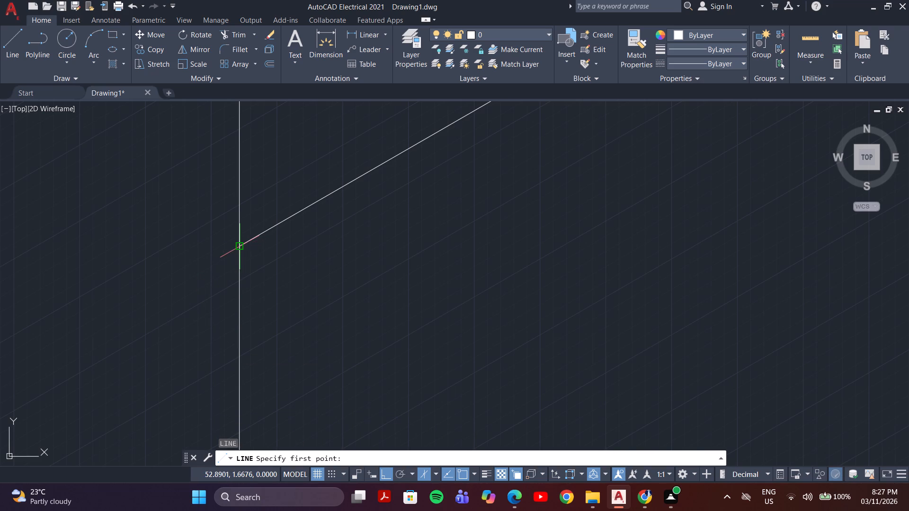
pyautogui.click(239, 246)
pyautogui.scroll(-5, 322, 238)
pyautogui.moveTo(351, 231); pyautogui.dragTo(339, 310, button='middle')
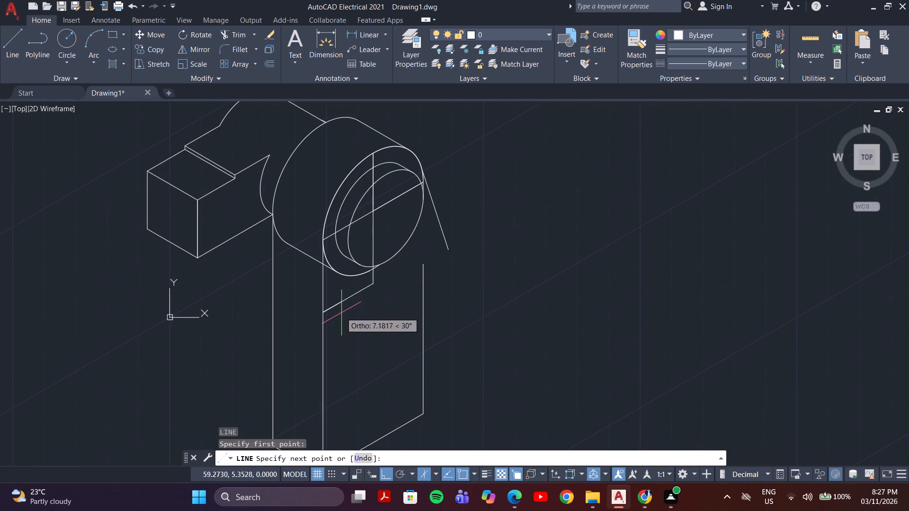
pyautogui.press('5')
pyautogui.press('0')
pyautogui.press('Return')
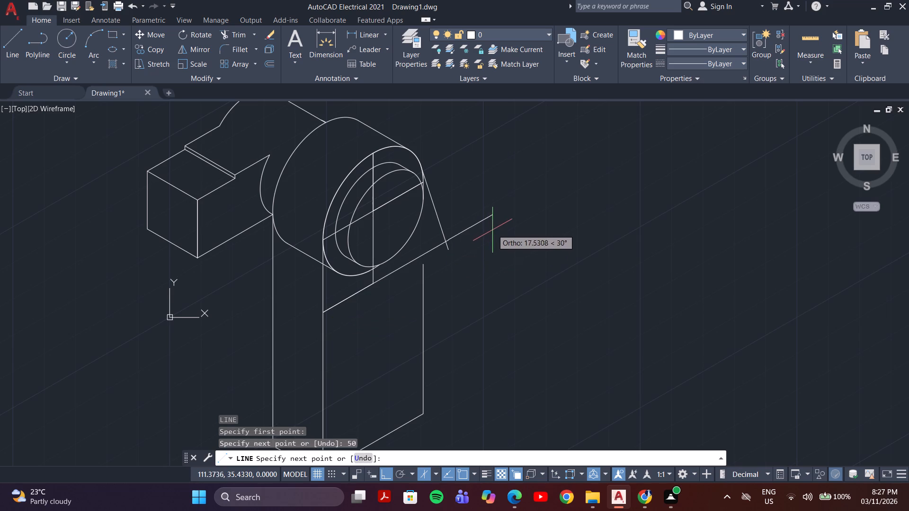
pyautogui.press('Escape')
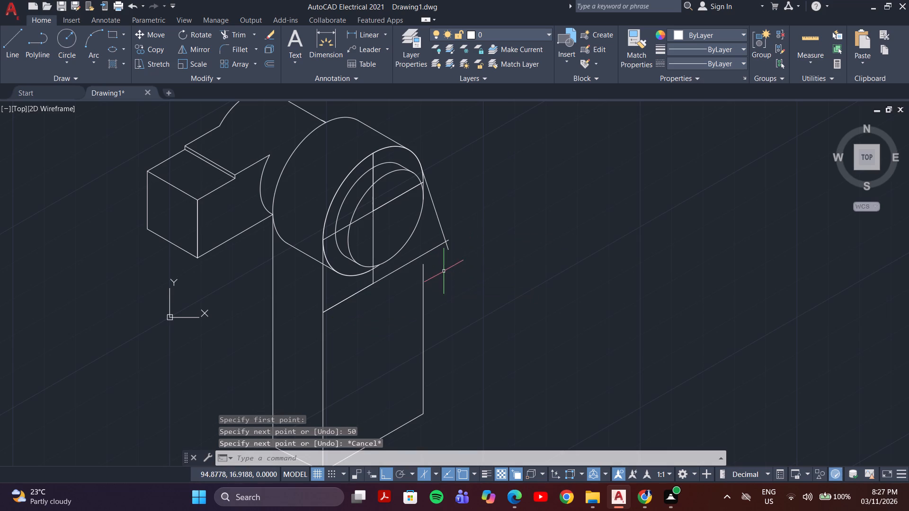
# Trim away the old sloped side line, both the overhang below the new 50-unit line and the portion above it.
pyautogui.write('tr')
pyautogui.press('Return')
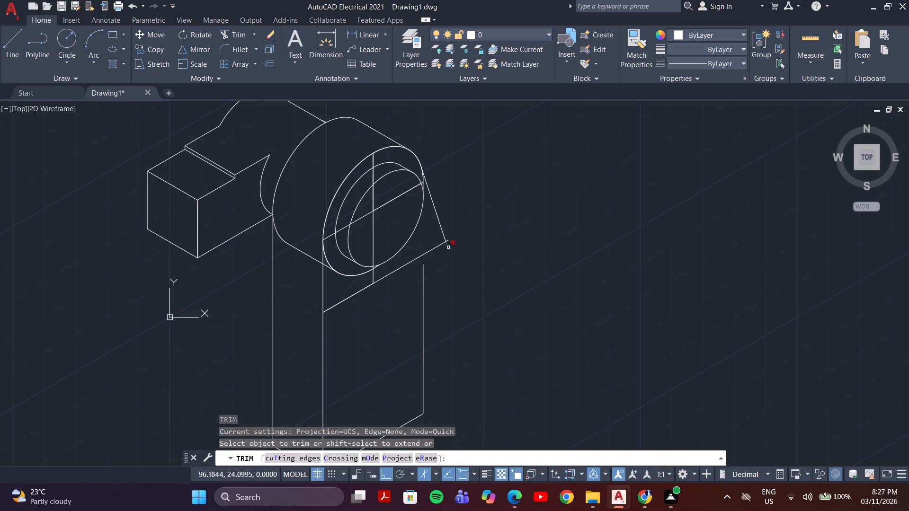
pyautogui.click(448, 247)
pyautogui.click(452, 208)
pyautogui.click(441, 228)
pyautogui.click(439, 229)
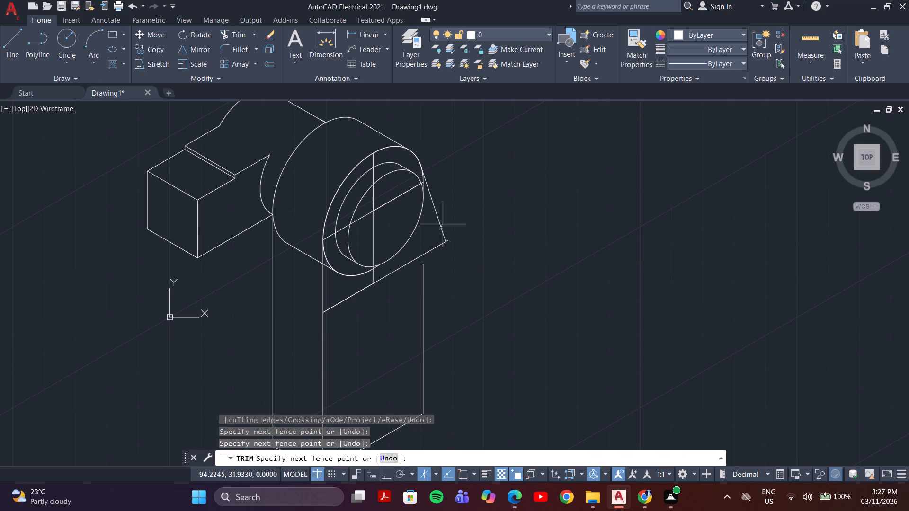
pyautogui.click(443, 224)
pyautogui.press('Escape')
# With Ortho off, draw a new sloped line from the 50-unit line's outer end to the outer edge of the large front ellipse.
pyautogui.press('l')
pyautogui.press('Return')
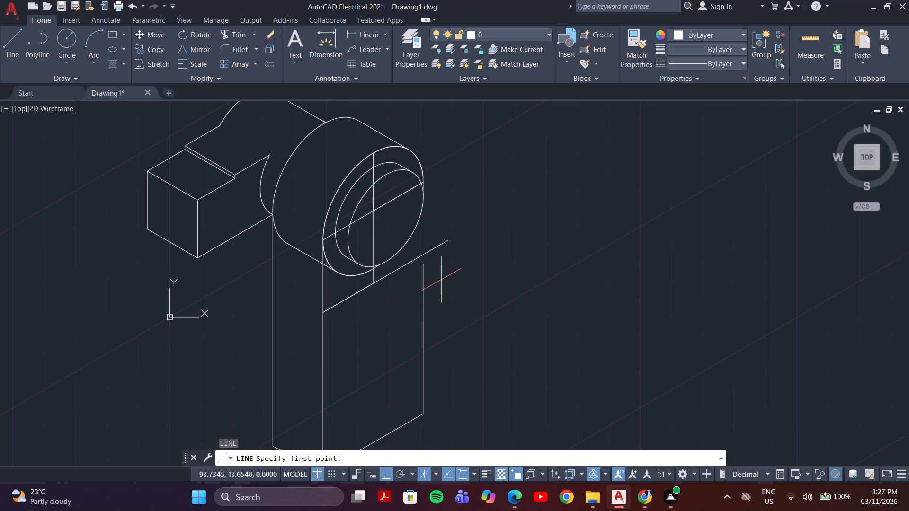
pyautogui.click(449, 240)
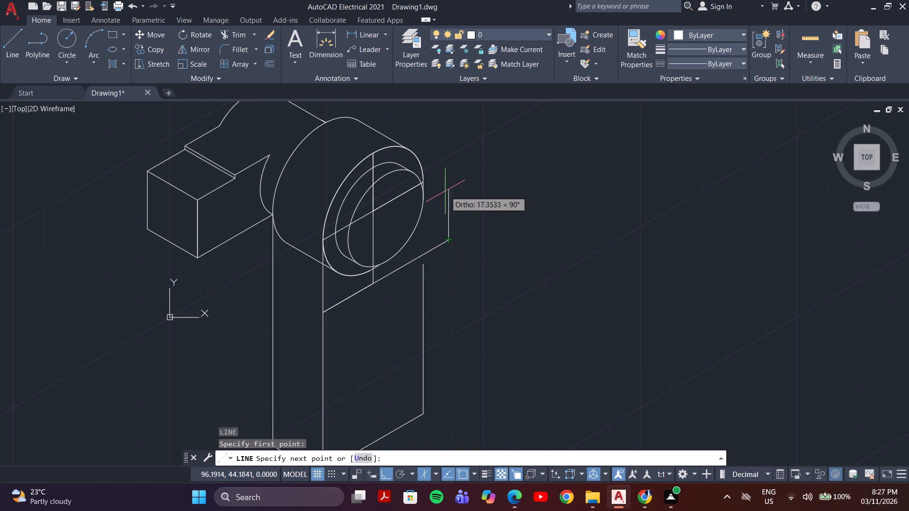
pyautogui.press('F8')
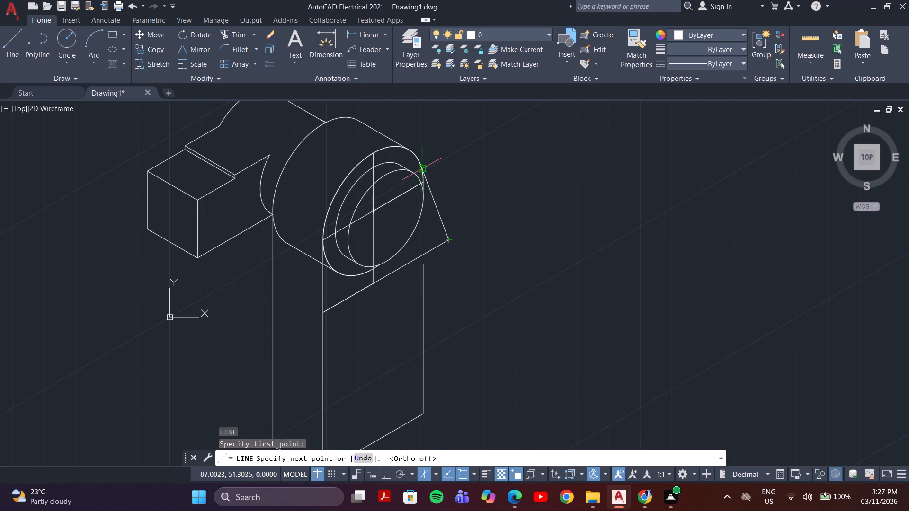
pyautogui.scroll(2, 419, 155)
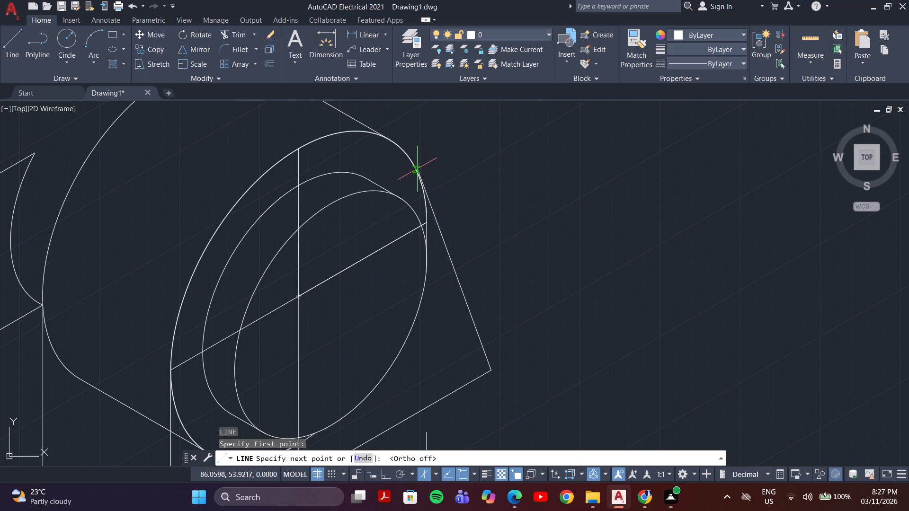
pyautogui.click(418, 171)
pyautogui.press('Escape')
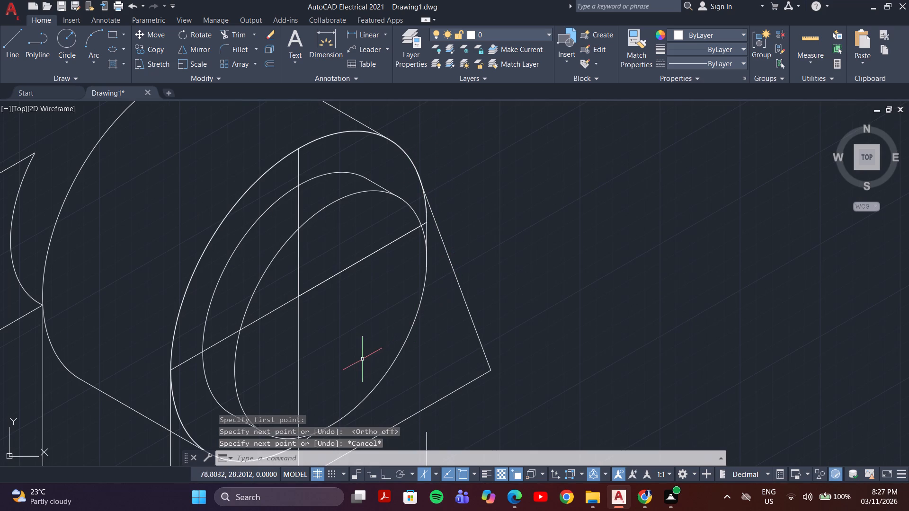
# With Ortho on, draw a vertical line from the 50-unit line's outer end down to near the support's bottom level.
pyautogui.scroll(-3, 361, 366)
pyautogui.moveTo(367, 396); pyautogui.dragTo(377, 323, button='middle')
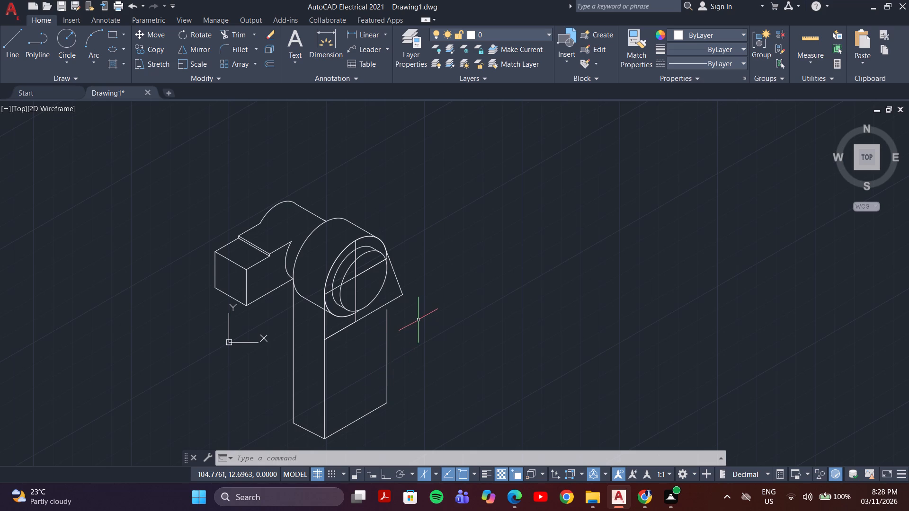
pyautogui.press('l')
pyautogui.press('Return')
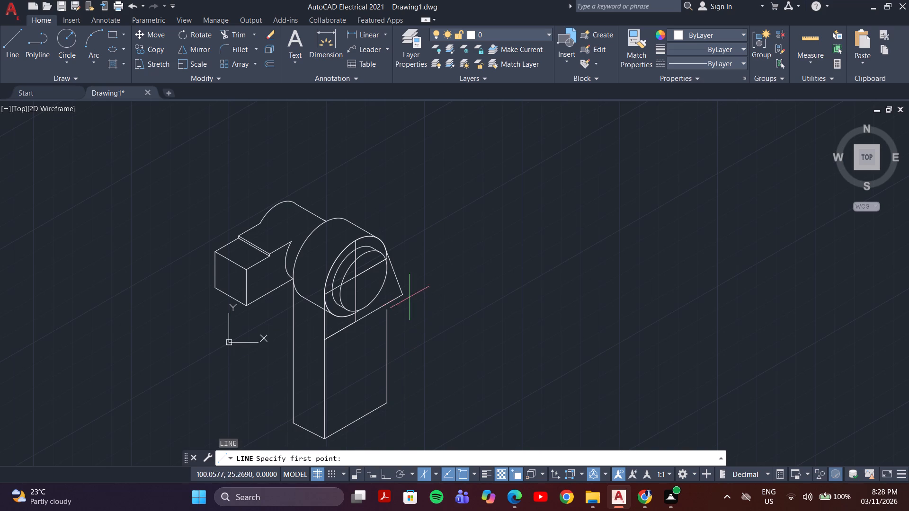
pyautogui.click(401, 294)
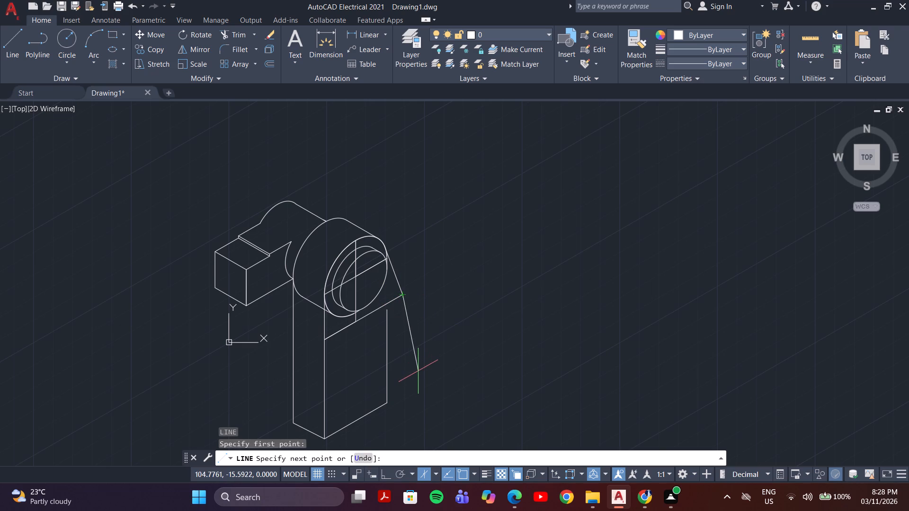
pyautogui.press('F8')
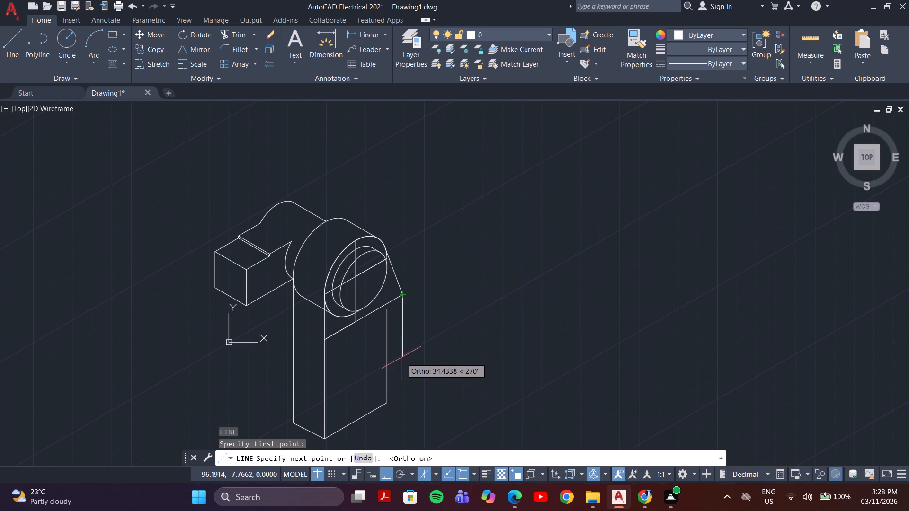
pyautogui.click(403, 398)
pyautogui.press('space')
# Draw an isometric line from the bottom end of the support's old vertical edge outward past the new outer vertical line.
pyautogui.press('space')
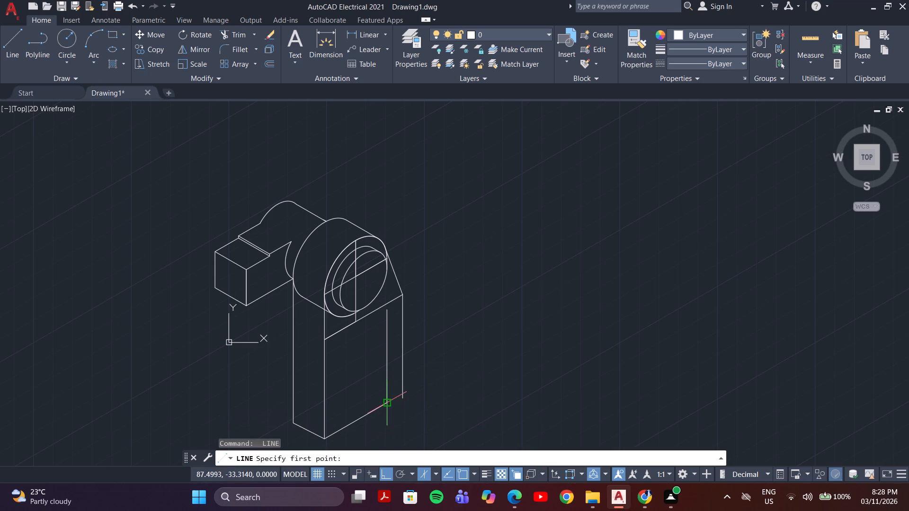
pyautogui.click(387, 403)
pyautogui.click(408, 387)
pyautogui.press('Escape')
# Trim both overhanging ends where the new bottom line crosses the outer vertical line at the support's lower corner.
pyautogui.scroll(3, 408, 387)
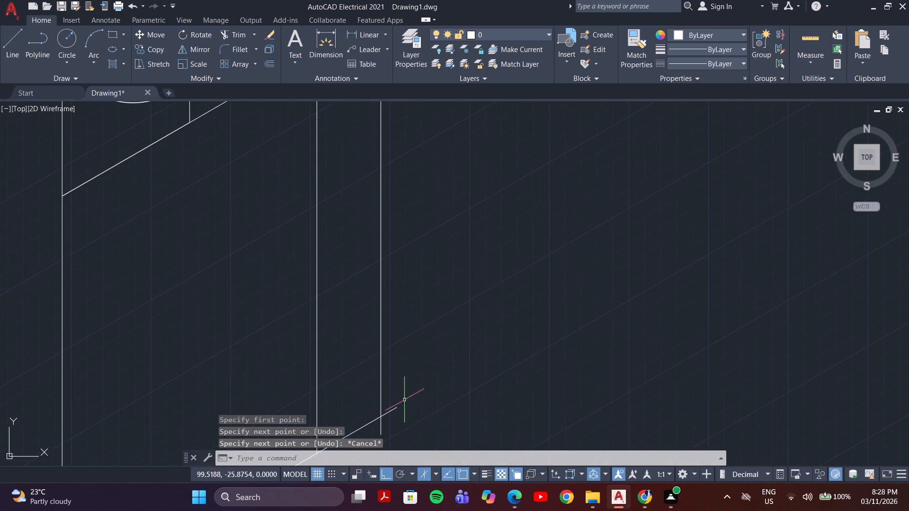
pyautogui.moveTo(402, 404); pyautogui.dragTo(436, 316, button='middle')
pyautogui.scroll(1, 436, 316)
pyautogui.write('tr')
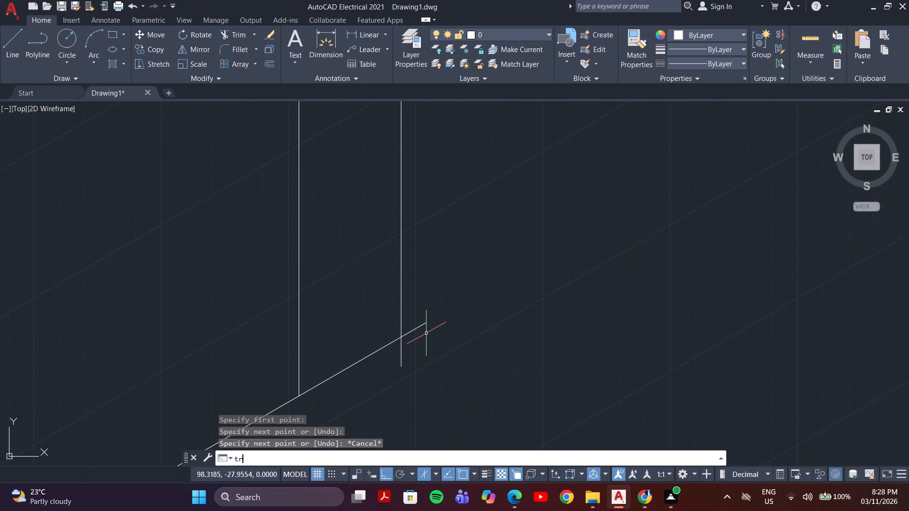
pyautogui.press('Return')
pyautogui.moveTo(419, 323); pyautogui.dragTo(394, 357)
# Trim away the old inner vertical line on the support's front face and end the Trim command.
pyautogui.scroll(-3, 405, 352)
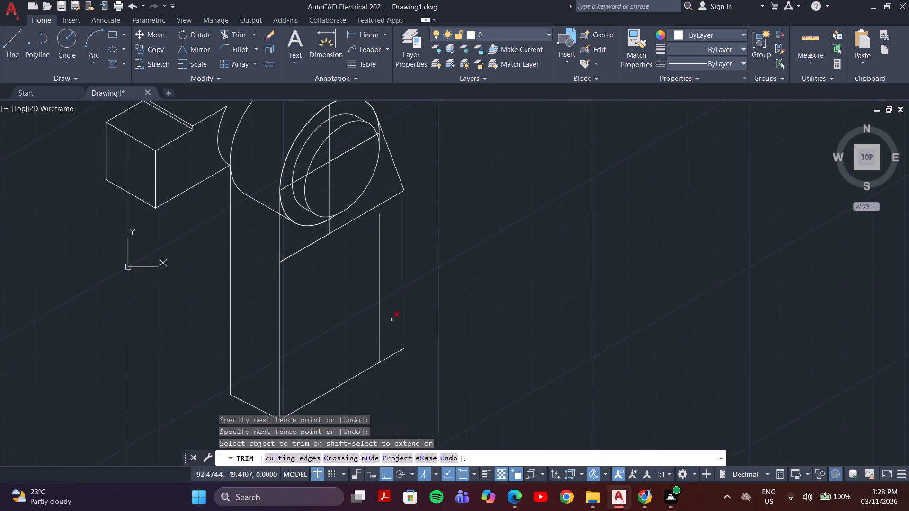
pyautogui.click(387, 308)
pyautogui.click(369, 310)
pyautogui.scroll(-2, 369, 310)
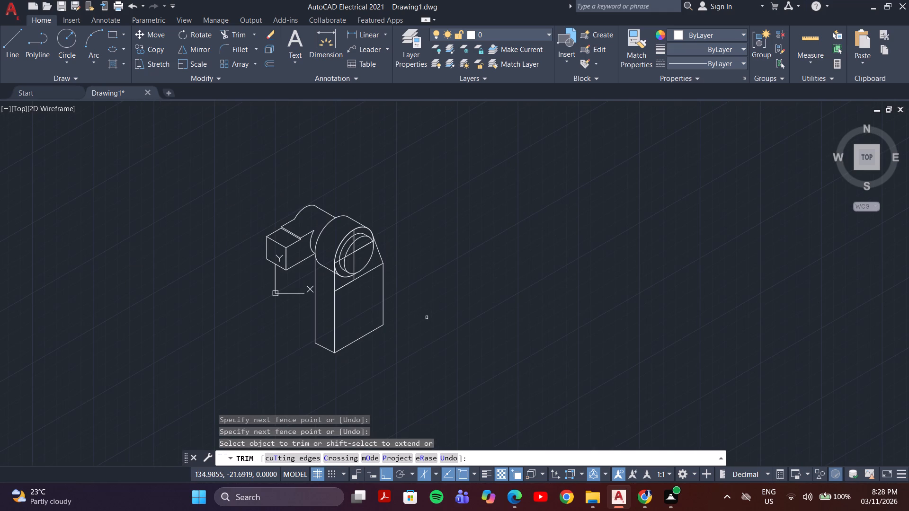
pyautogui.moveTo(430, 344); pyautogui.dragTo(442, 322, button='middle')
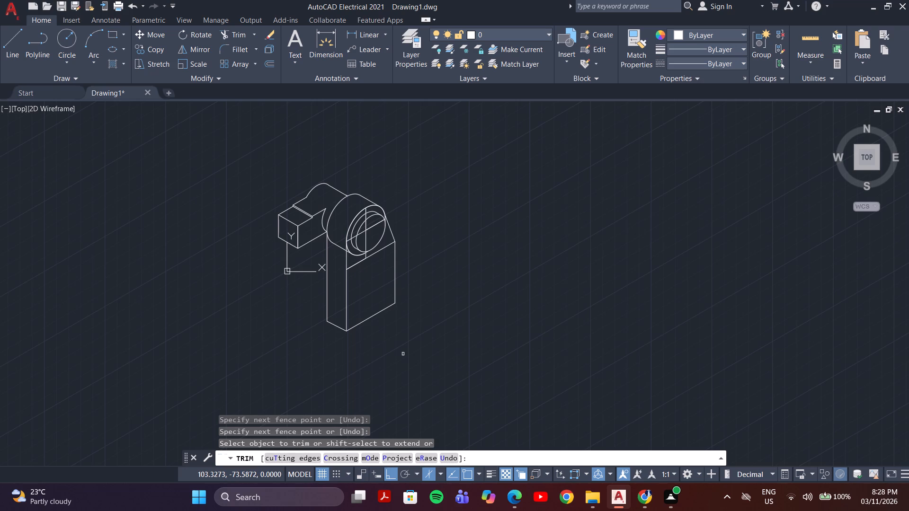
pyautogui.press('l')
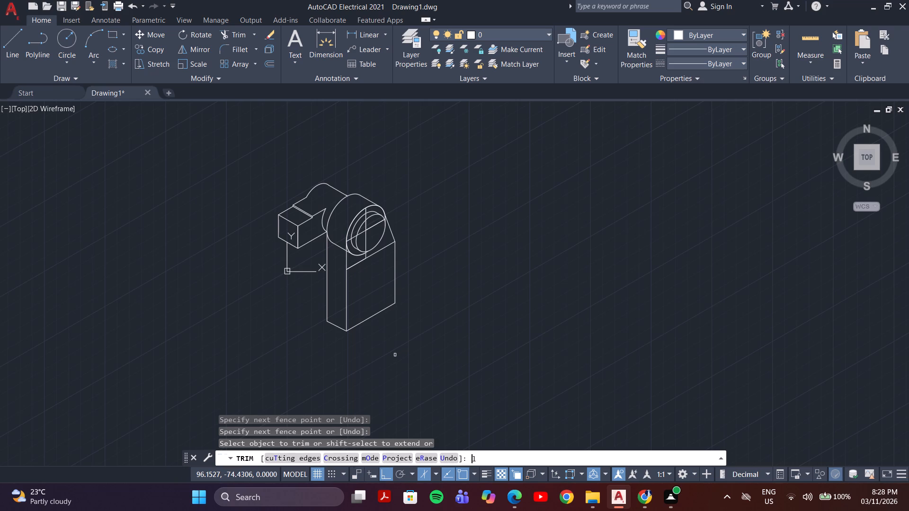
pyautogui.press('Return')
pyautogui.press('Escape')
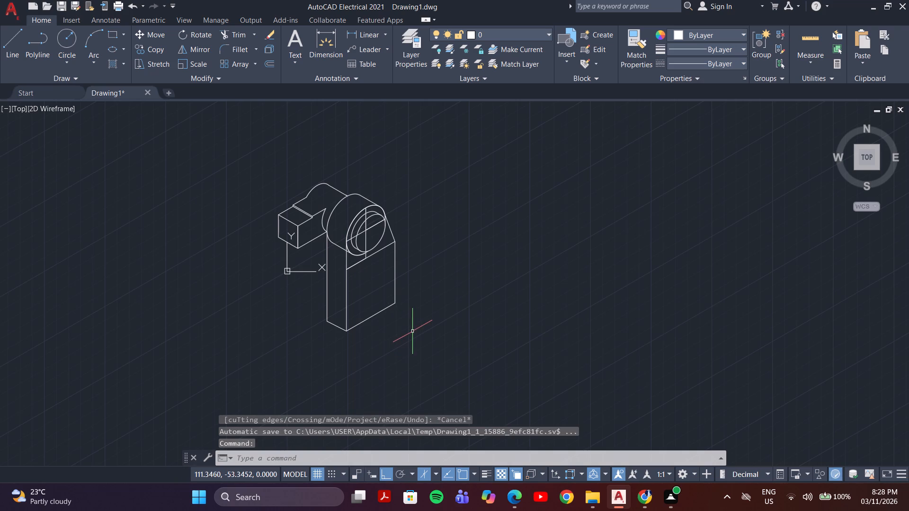
# Switch to the left isoplane and start a line from the lower outer corner of the support's front face.
pyautogui.press('l')
pyautogui.press('Return')
pyautogui.press('F5')
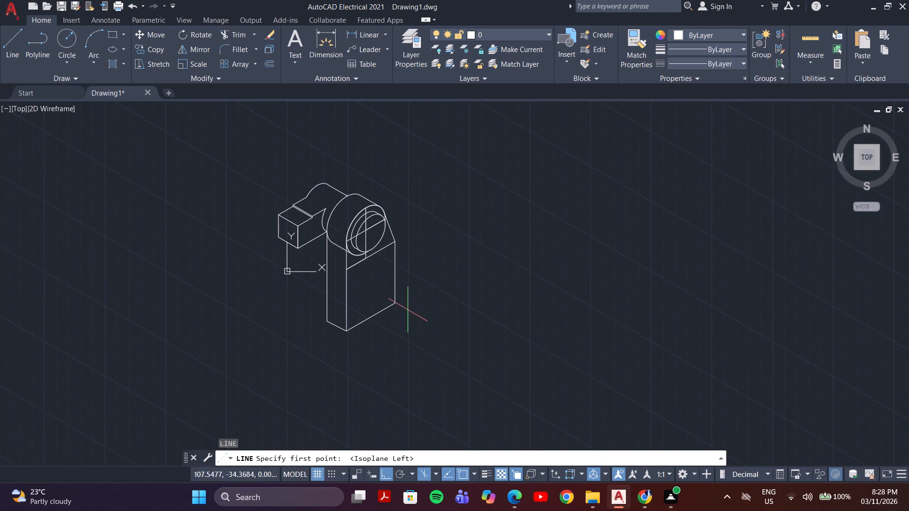
pyautogui.click(394, 301)
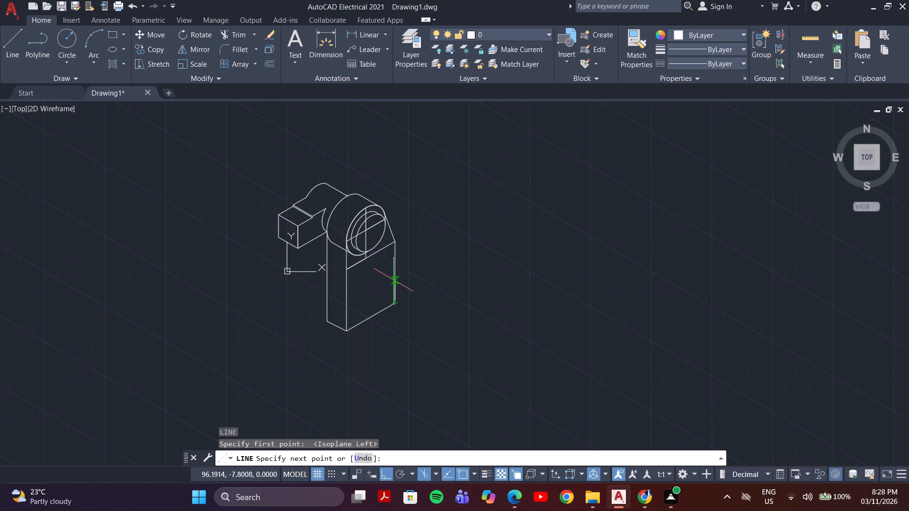
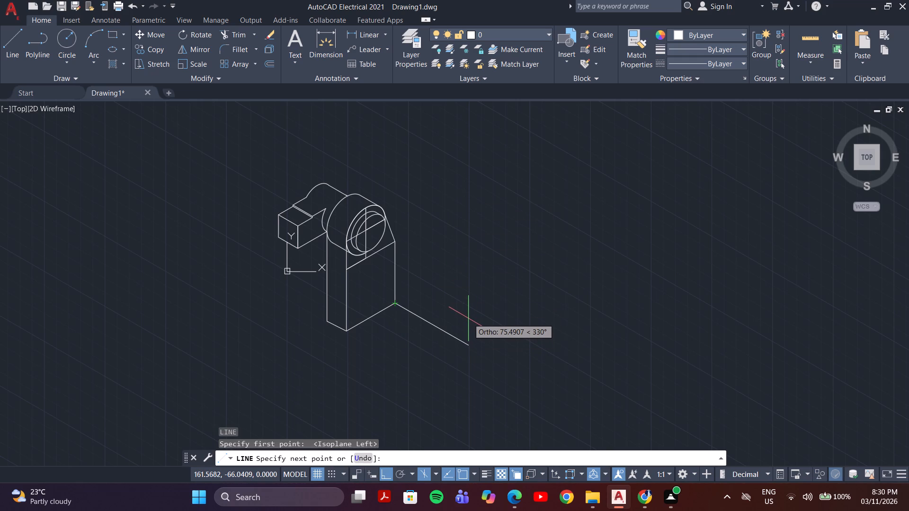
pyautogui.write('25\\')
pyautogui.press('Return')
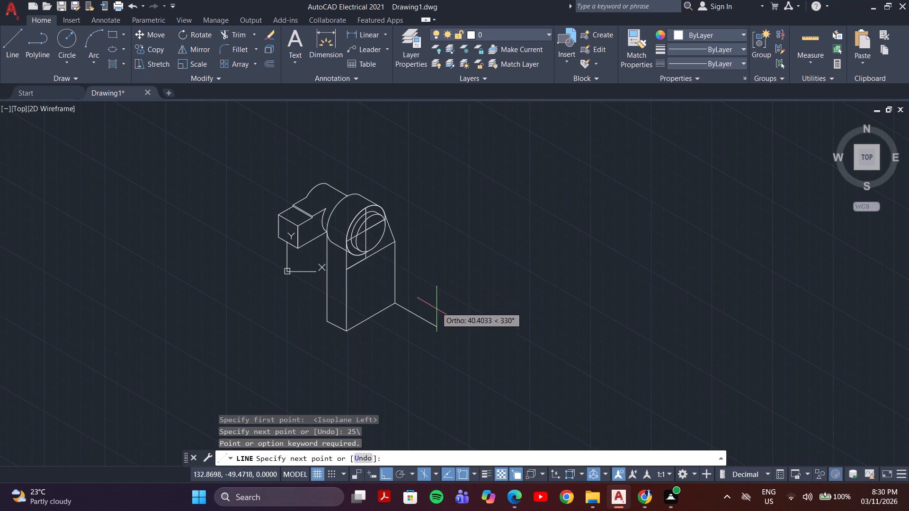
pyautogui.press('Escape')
# Draw a 25-unit line on the left isoplane, outward at 330° from the lower outer corner of the support's front face.
pyautogui.press('l')
pyautogui.press('Return')
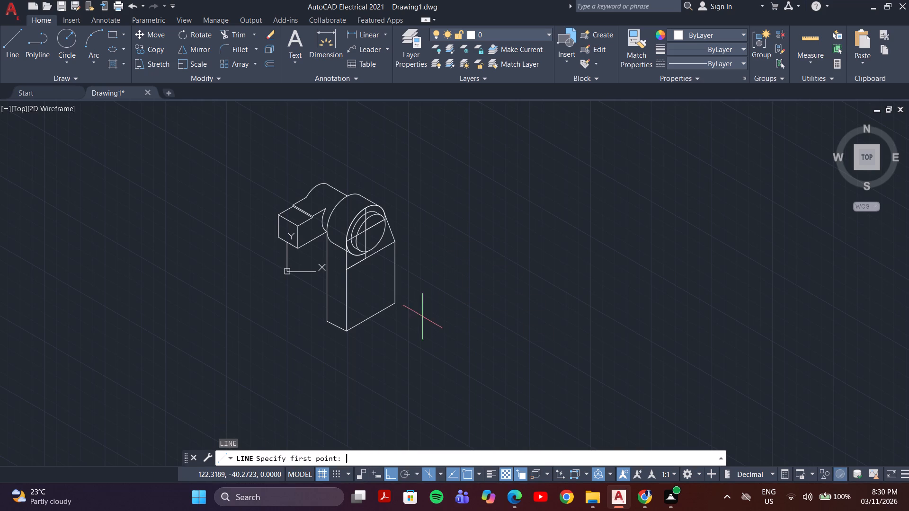
pyautogui.click(393, 302)
pyautogui.press('2')
pyautogui.press('5')
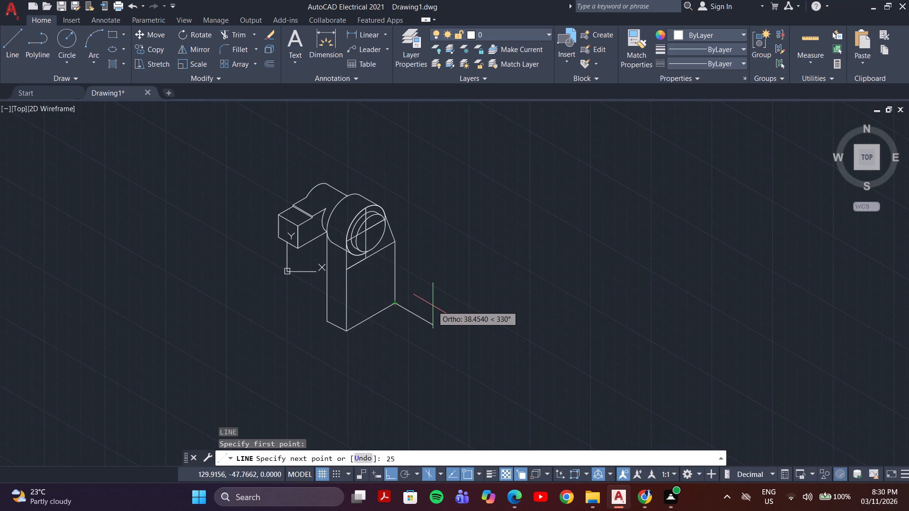
pyautogui.press('Return')
pyautogui.press('Escape')
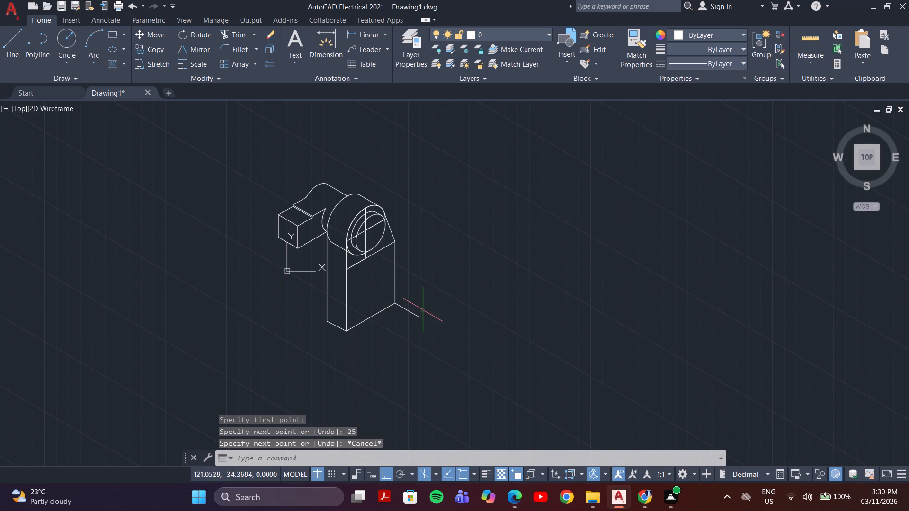
# Copy the 25-unit line 15 units inward along the front face's bottom edge, using the top isoplane.
pyautogui.click(411, 313)
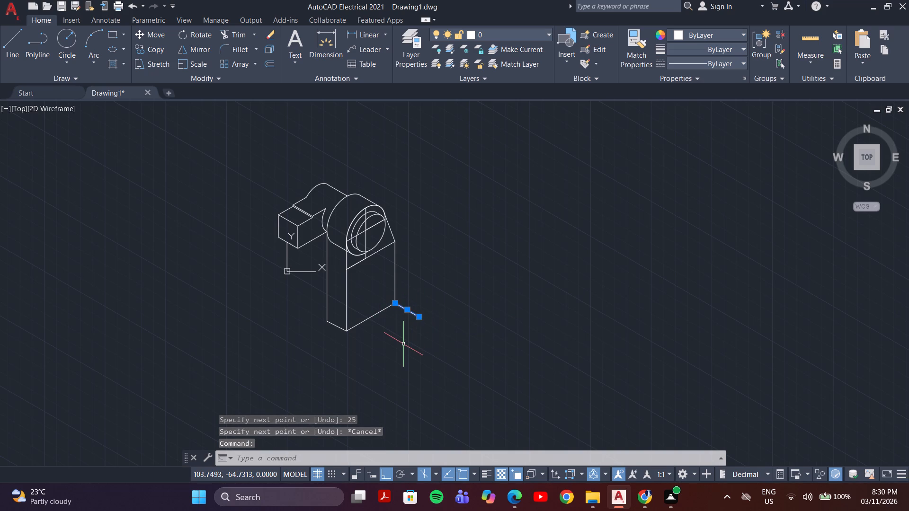
pyautogui.write('co')
pyautogui.press('Return')
pyautogui.click(395, 300)
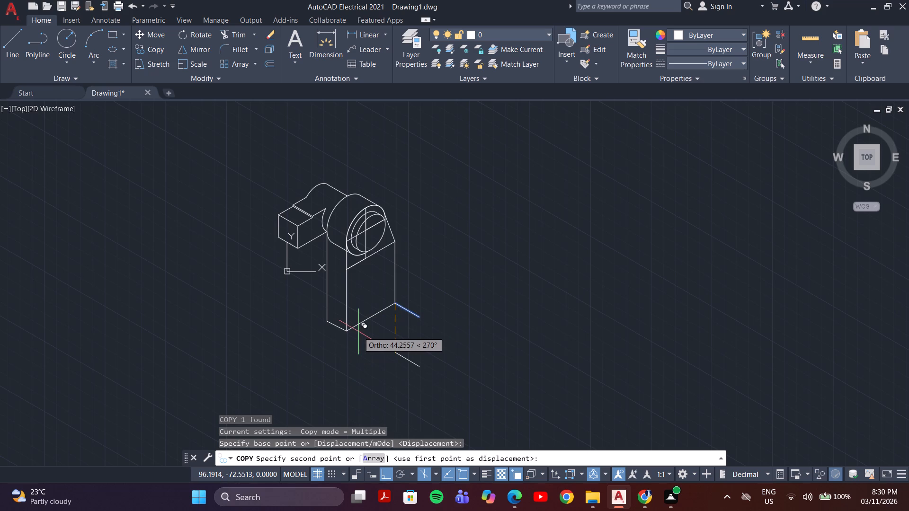
pyautogui.press('F5')
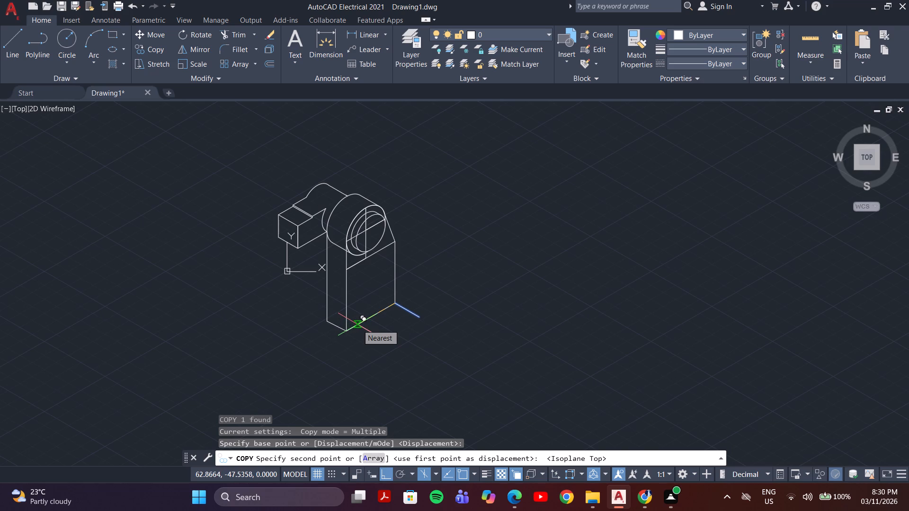
pyautogui.press('1')
pyautogui.press('5')
pyautogui.press('Return')
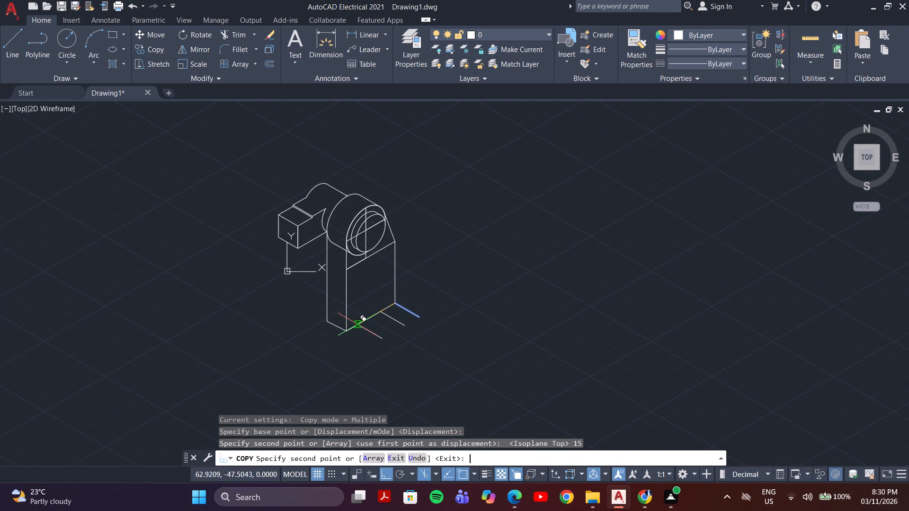
pyautogui.press('Escape')
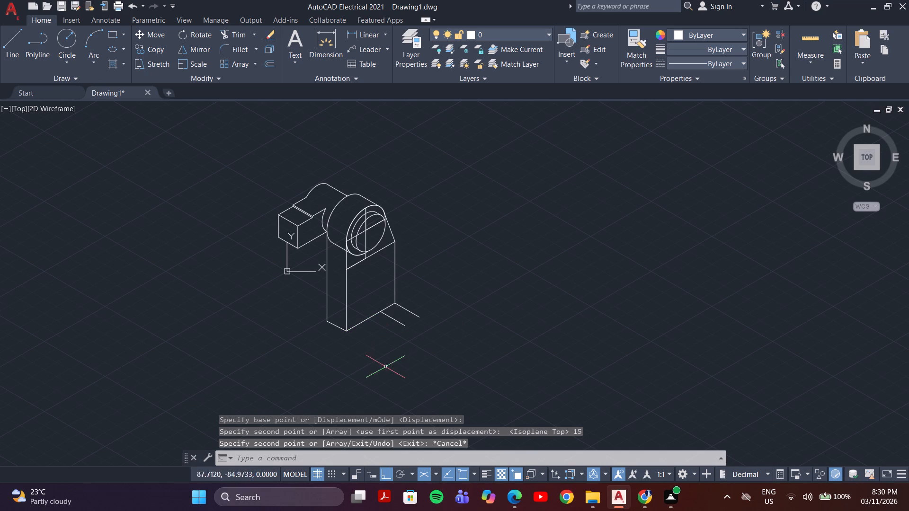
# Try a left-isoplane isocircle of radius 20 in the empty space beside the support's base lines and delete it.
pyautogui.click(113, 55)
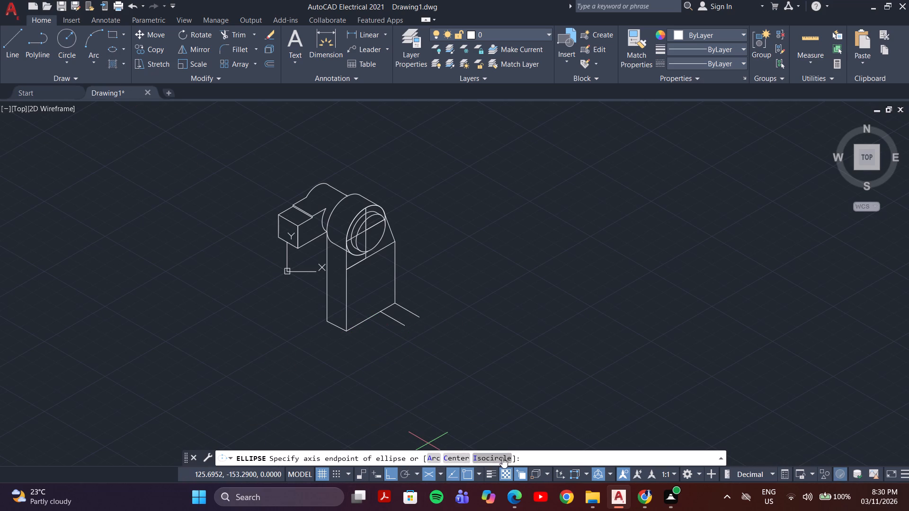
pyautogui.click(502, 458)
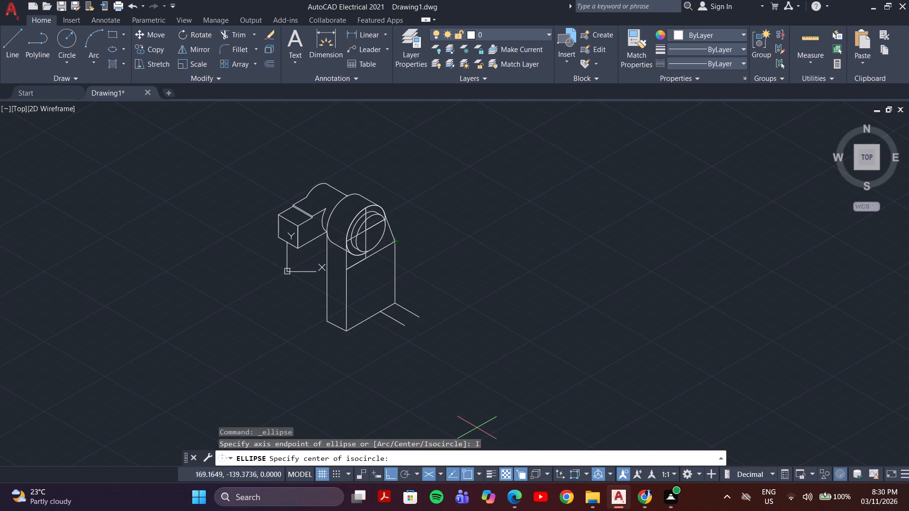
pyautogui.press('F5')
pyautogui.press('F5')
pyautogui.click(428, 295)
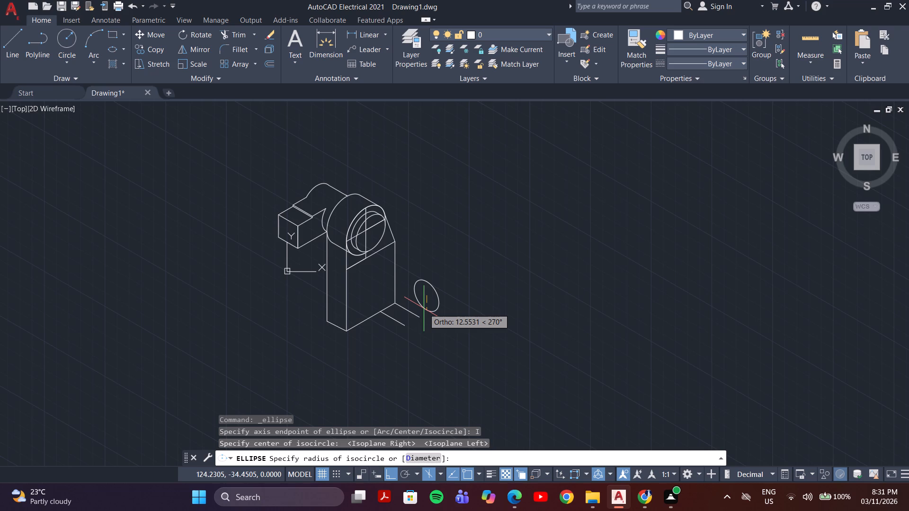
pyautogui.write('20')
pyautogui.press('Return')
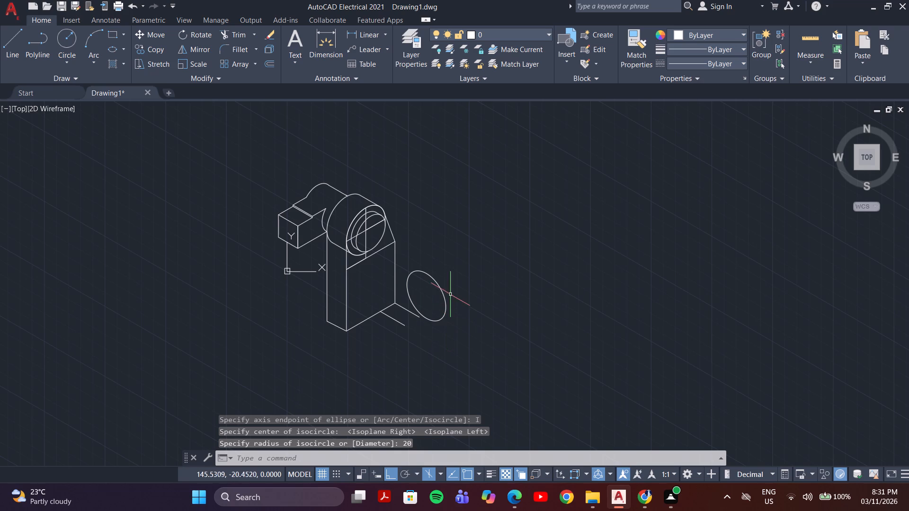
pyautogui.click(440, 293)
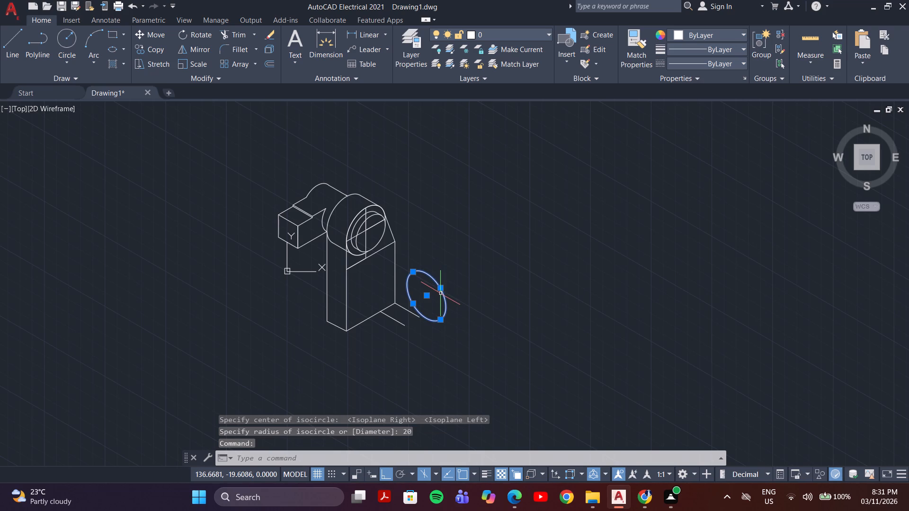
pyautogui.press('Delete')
# Draw a left-isoplane isocircle of diameter 20 in the empty space beyond the two short base lines.
pyautogui.click(111, 55)
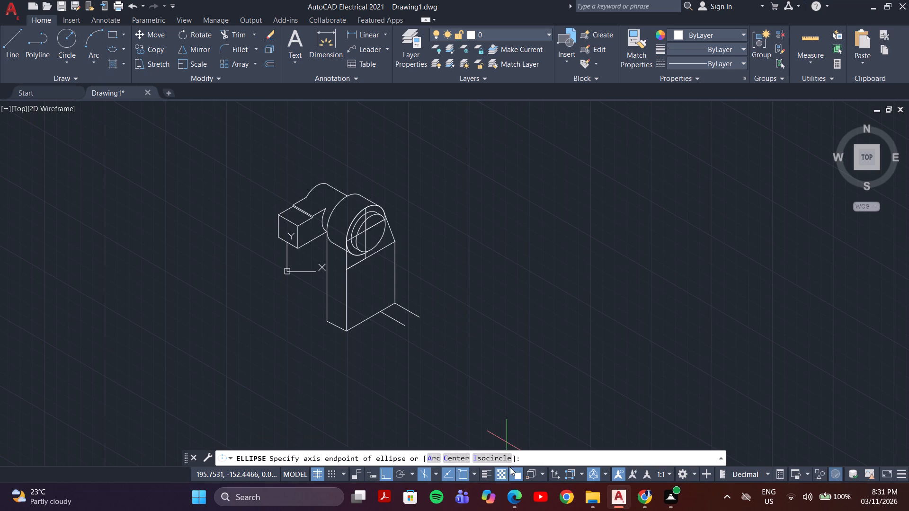
pyautogui.click(502, 464)
pyautogui.click(499, 461)
pyautogui.click(449, 317)
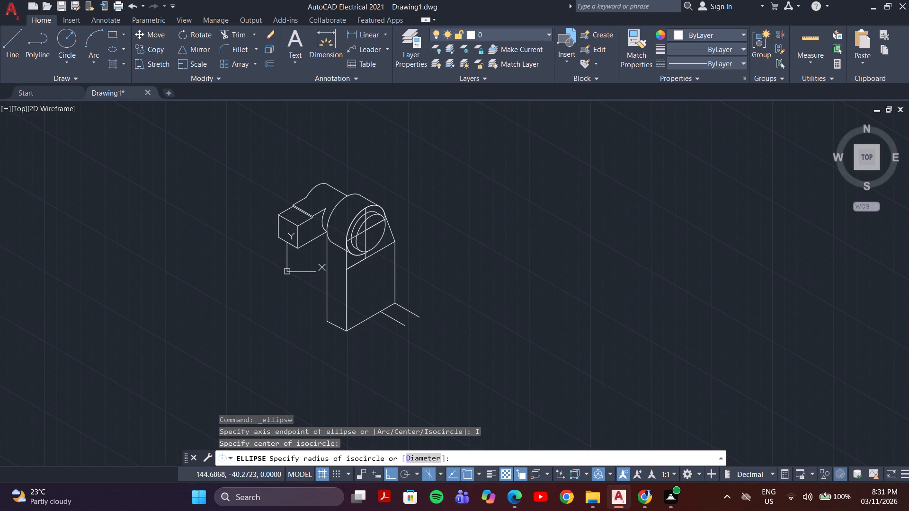
pyautogui.press('d')
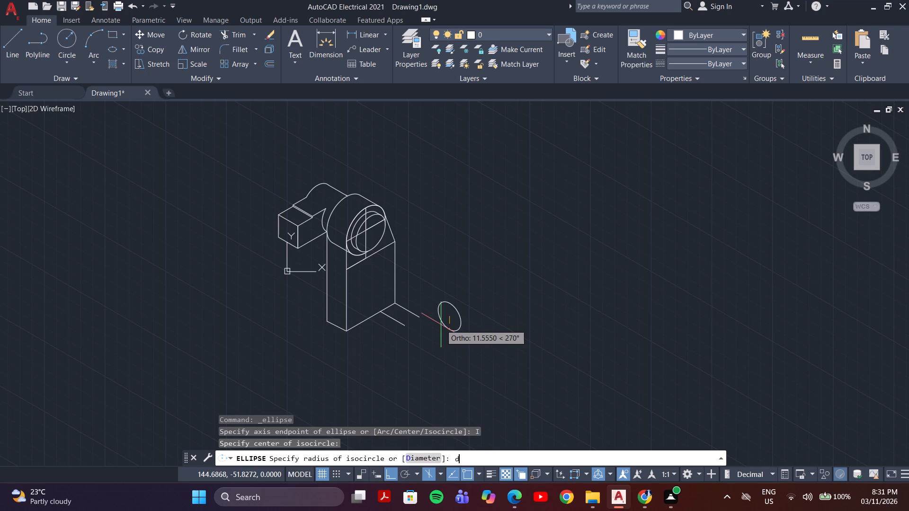
pyautogui.press('Return')
pyautogui.write('20')
pyautogui.press('Return')
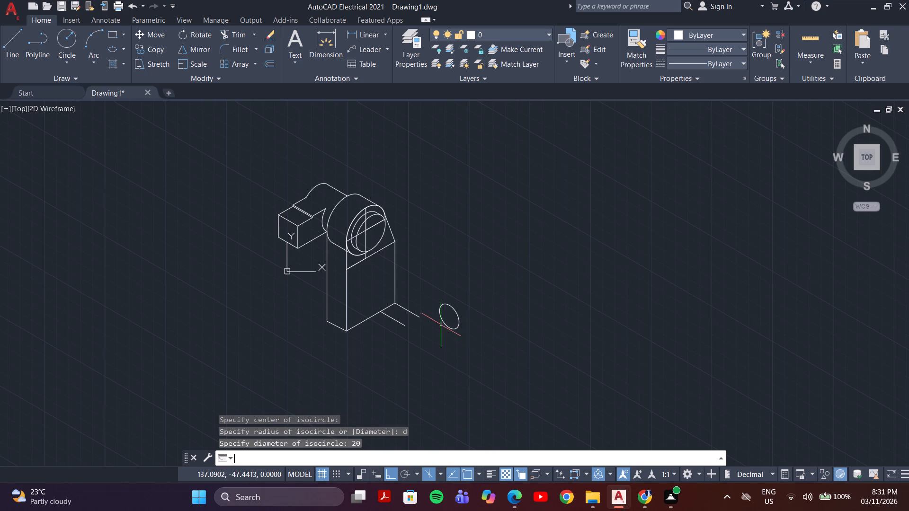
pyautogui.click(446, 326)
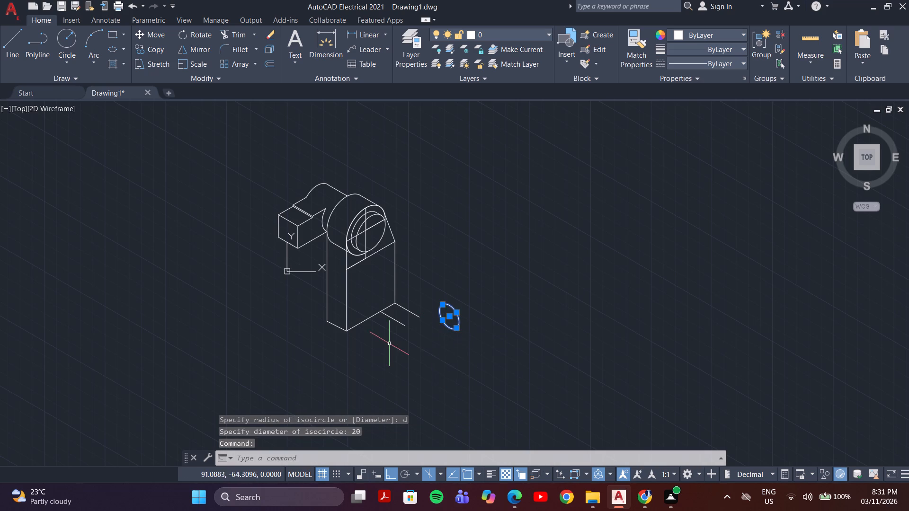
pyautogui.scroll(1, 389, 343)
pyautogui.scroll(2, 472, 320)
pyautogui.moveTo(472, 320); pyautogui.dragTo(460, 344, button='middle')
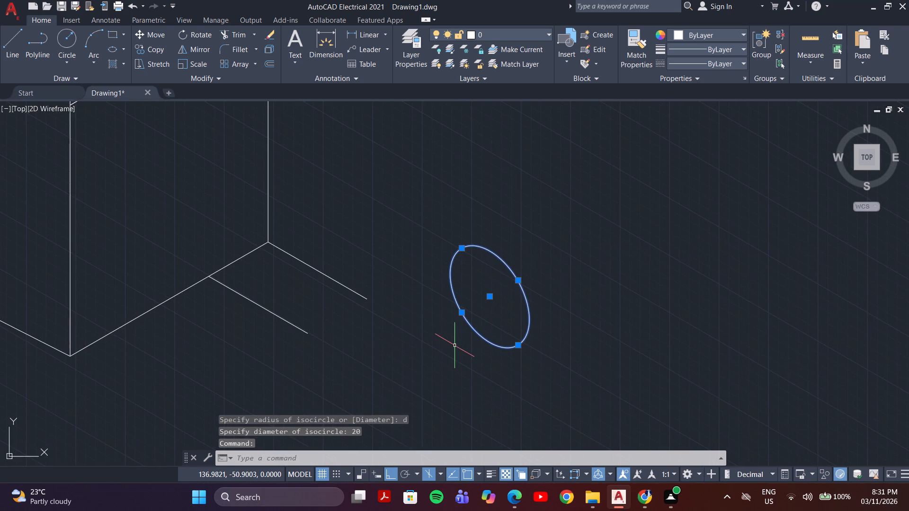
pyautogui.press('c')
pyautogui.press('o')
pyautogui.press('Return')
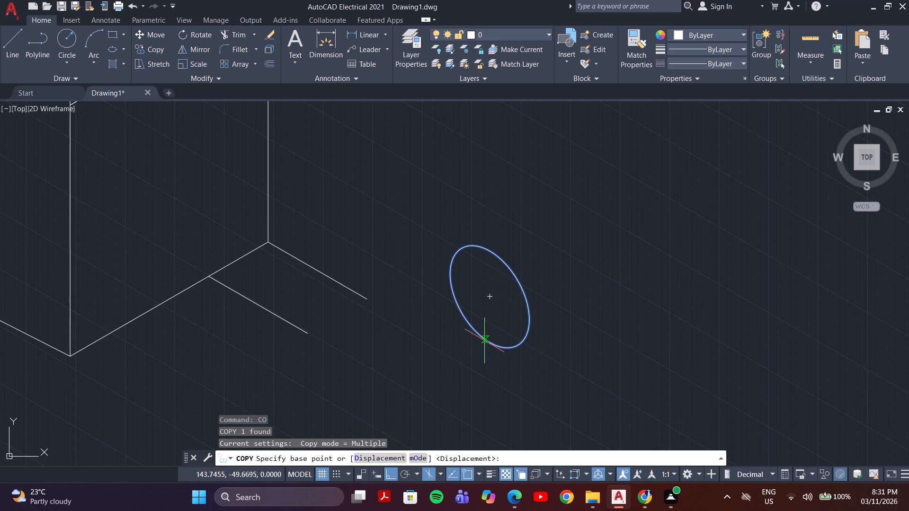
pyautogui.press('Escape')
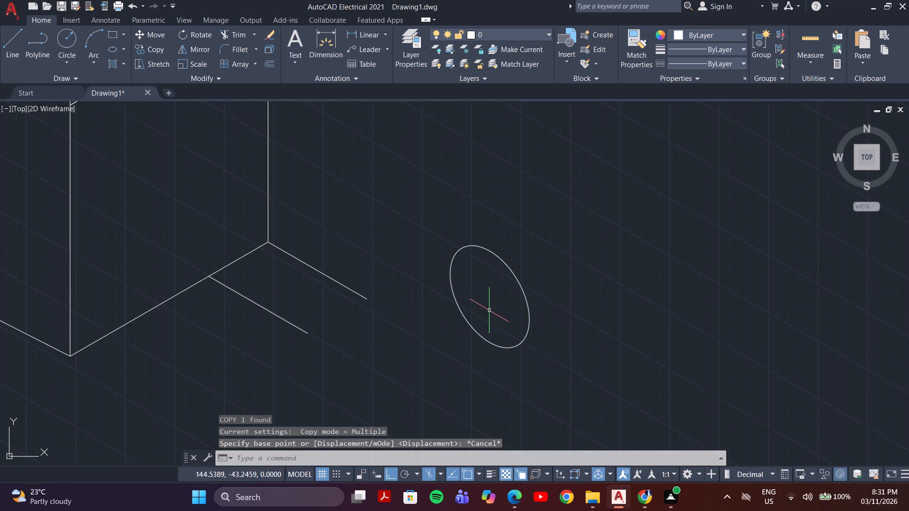
# Draw a vertical line from the isocircle's centre down past its lower edge.
pyautogui.press('l')
pyautogui.press('Return')
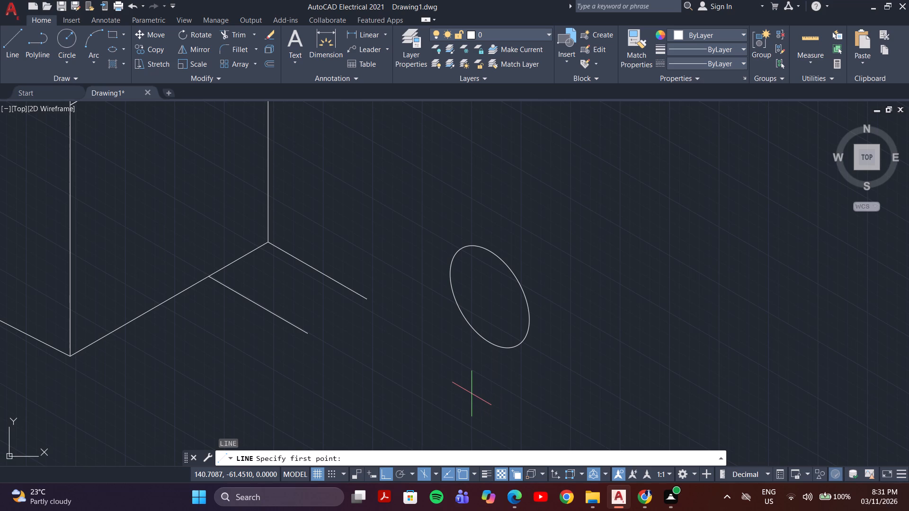
pyautogui.click(489, 298)
pyautogui.click(488, 372)
pyautogui.press('Escape')
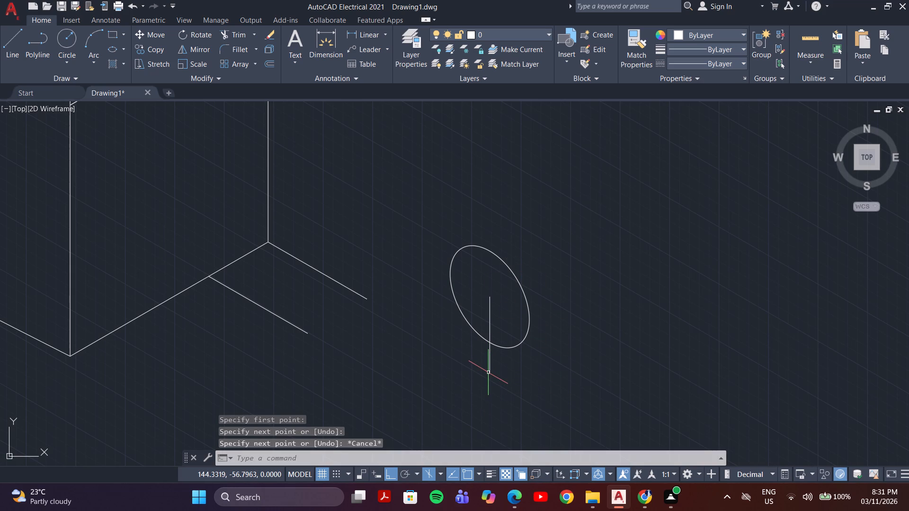
# Trim the part of the vertical line that extends below the isocircle.
pyautogui.write('tr')
pyautogui.press('Return')
pyautogui.click(501, 357)
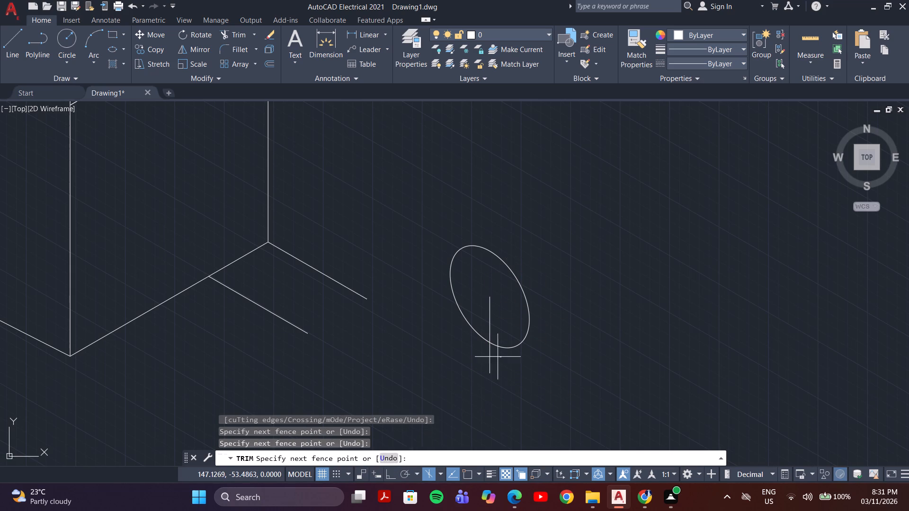
pyautogui.click(475, 361)
pyautogui.press('Escape')
# Copy the isocircle and its vertical line from the line's lower end to the outer ends of both short base lines, with ortho off.
pyautogui.click(571, 258)
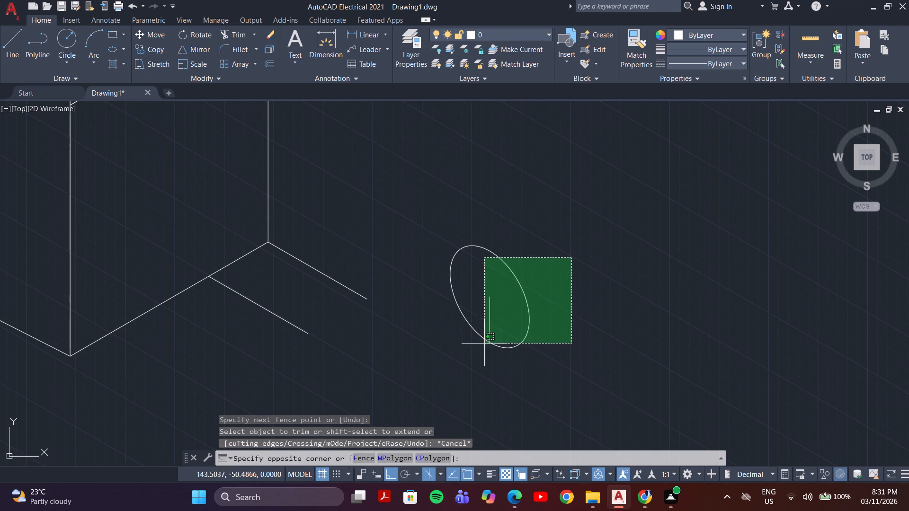
pyautogui.click(484, 344)
pyautogui.press('c')
pyautogui.press('o')
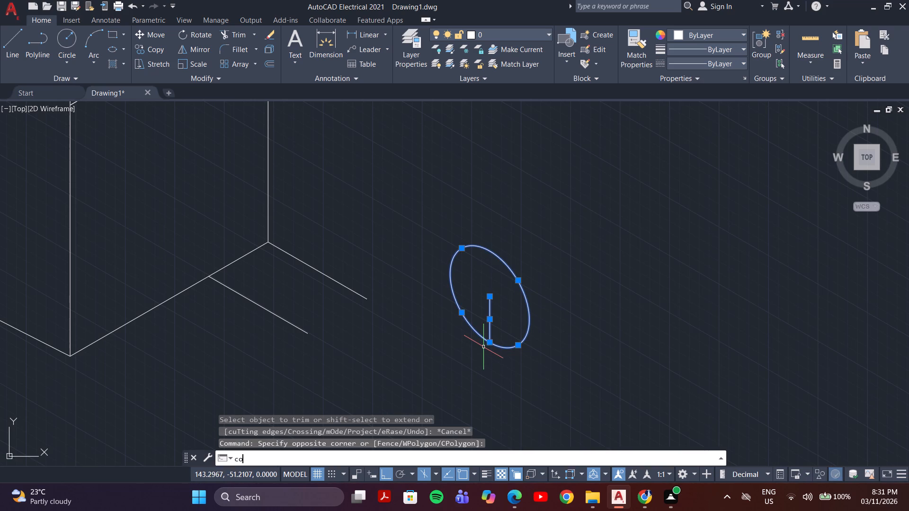
pyautogui.press('Return')
pyautogui.click(488, 344)
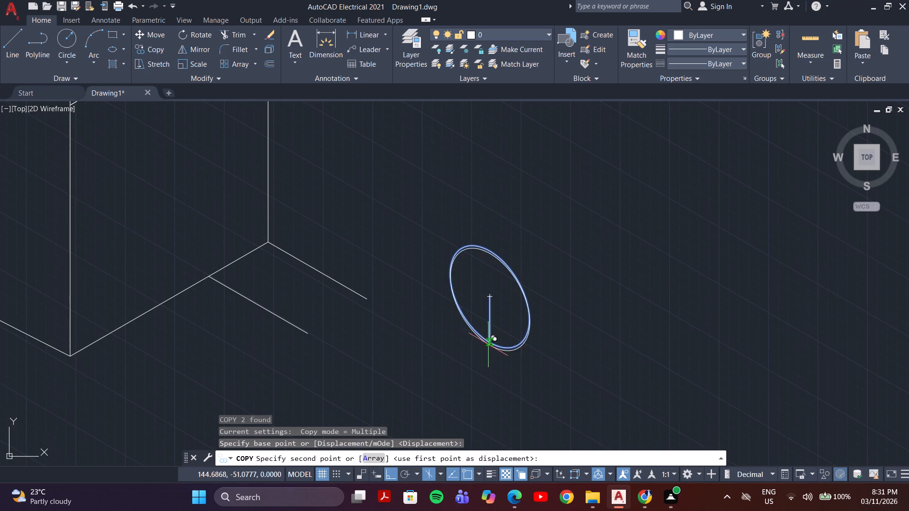
pyautogui.press('F8')
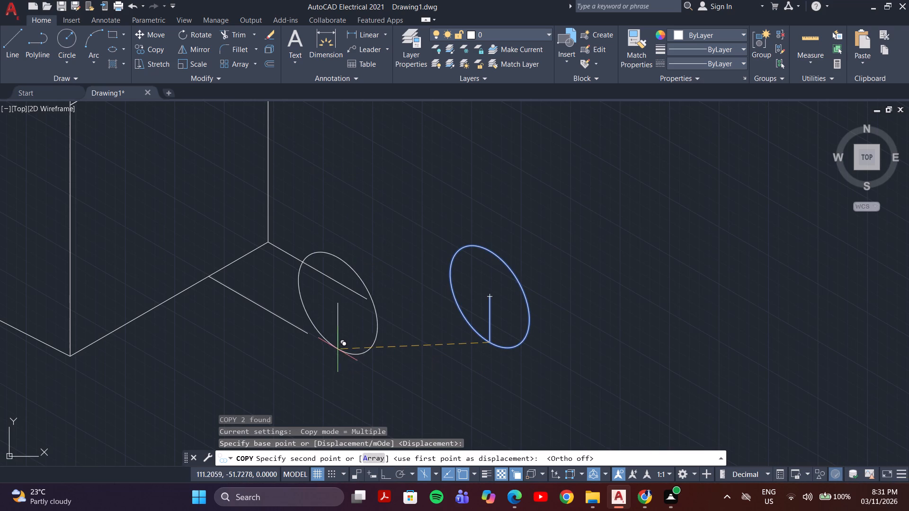
pyautogui.click(305, 334)
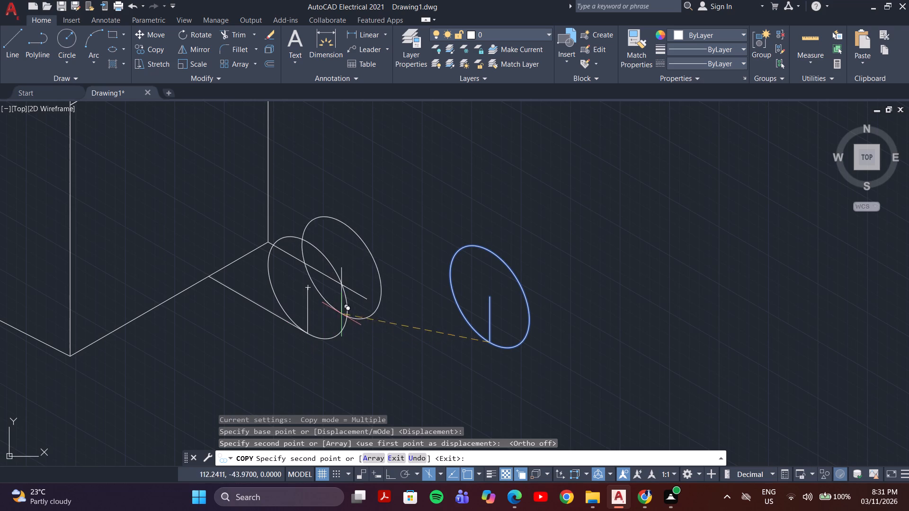
pyautogui.scroll(4, 365, 298)
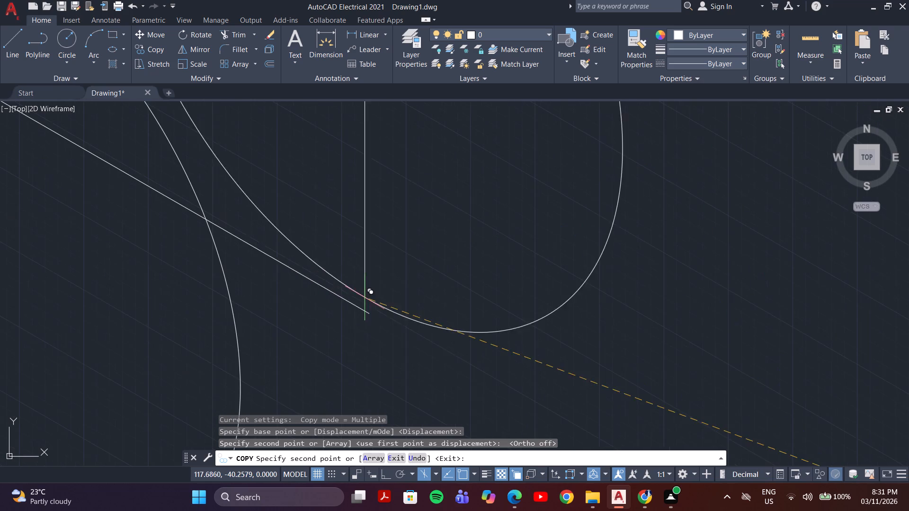
pyautogui.click(369, 314)
pyautogui.press('Escape')
# Delete the original isocircle and its vertical line, keeping the two copies on the base lines.
pyautogui.scroll(-1, 488, 340)
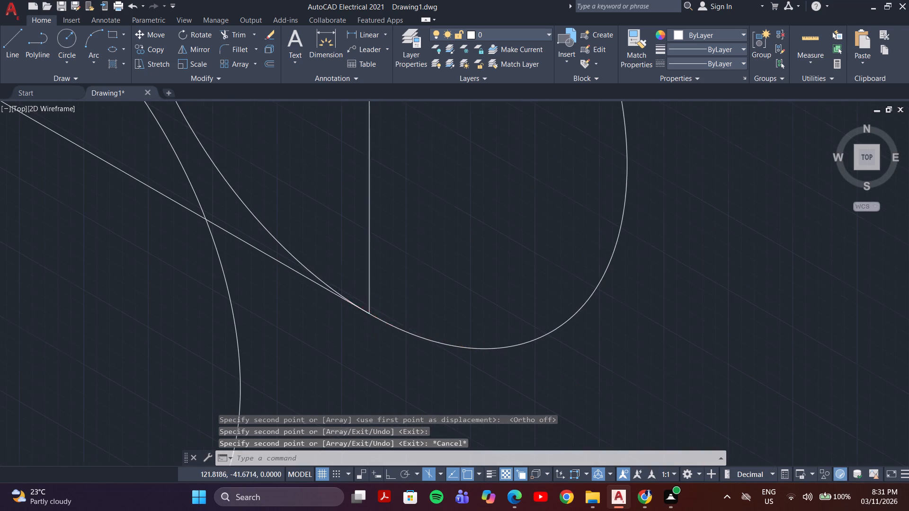
pyautogui.scroll(-2, 488, 340)
pyautogui.click(690, 263)
pyautogui.click(591, 392)
pyautogui.press('Delete')
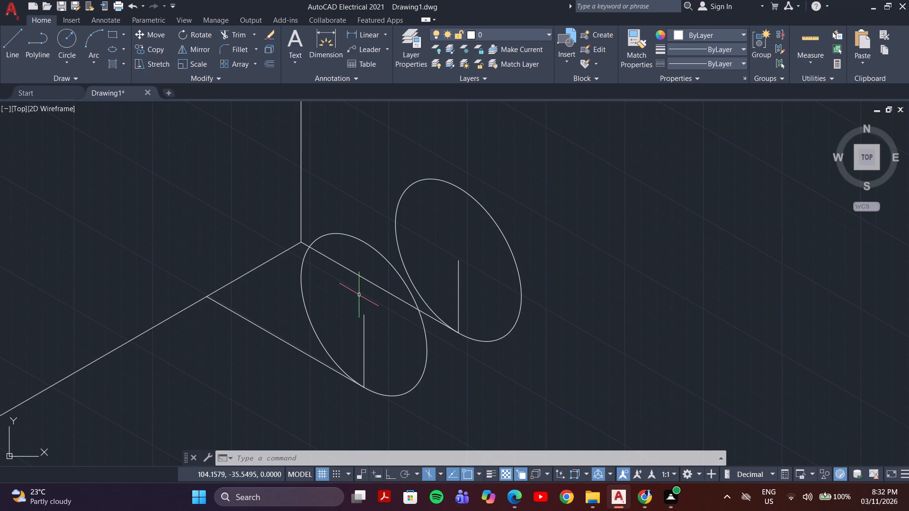
# With ortho on, draw a vertical line about 12.7 units long from the rear isocircle's centre up past its upper edge.
pyautogui.press('l')
pyautogui.press('Return')
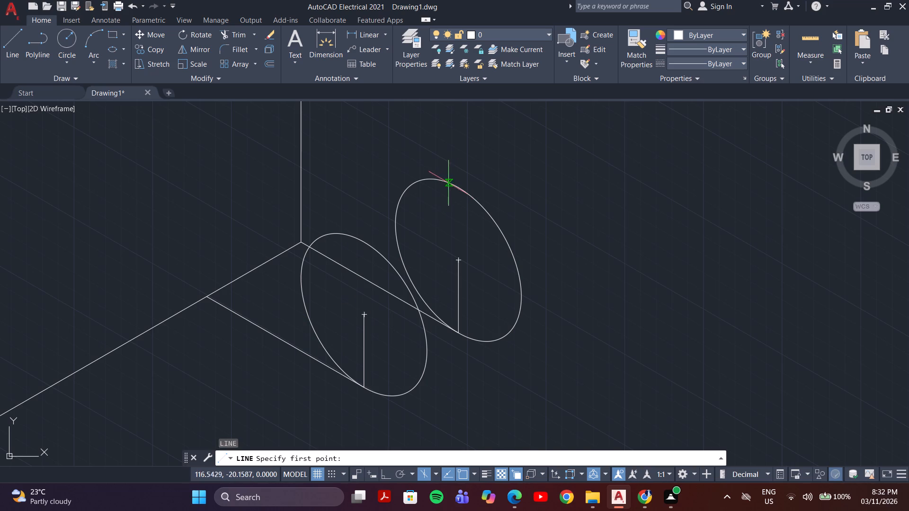
pyautogui.click(459, 259)
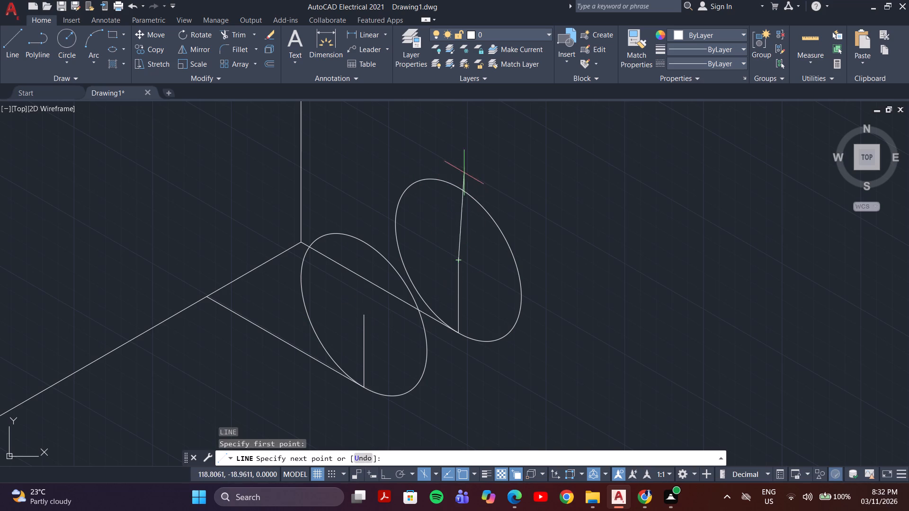
pyautogui.press('F8')
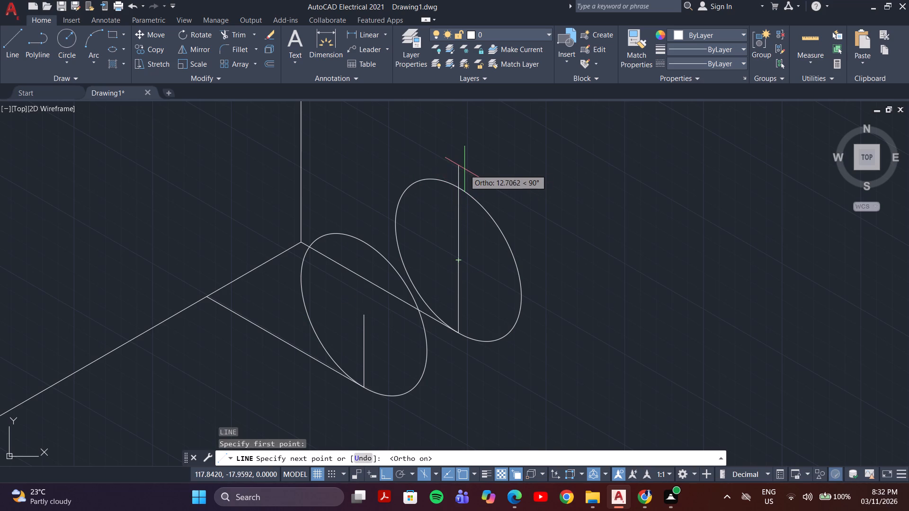
pyautogui.click(464, 168)
pyautogui.press('Escape')
# Draw an isometric line from where the vertical line crosses the rear isocircle's upper edge back past the support's vertical edge.
pyautogui.press('space')
pyautogui.click(459, 188)
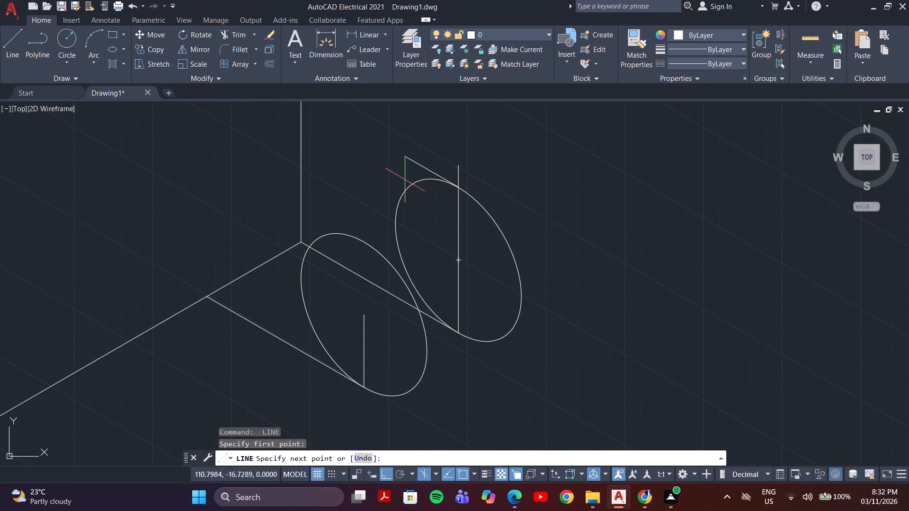
pyautogui.moveTo(276, 135); pyautogui.dragTo(287, 229, button='middle')
pyautogui.click(291, 177)
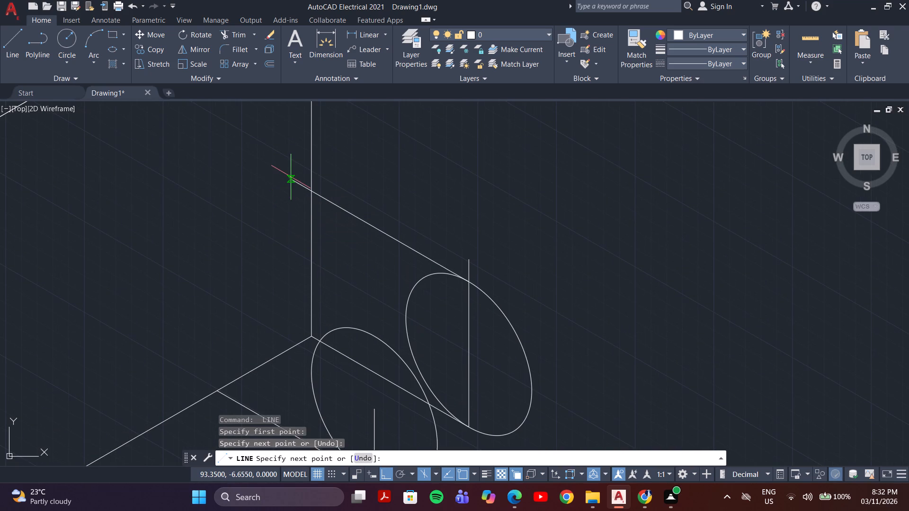
pyautogui.press('Escape')
# Draw a vertical line from the front isocircle's centre up past its upper edge.
pyautogui.press('space')
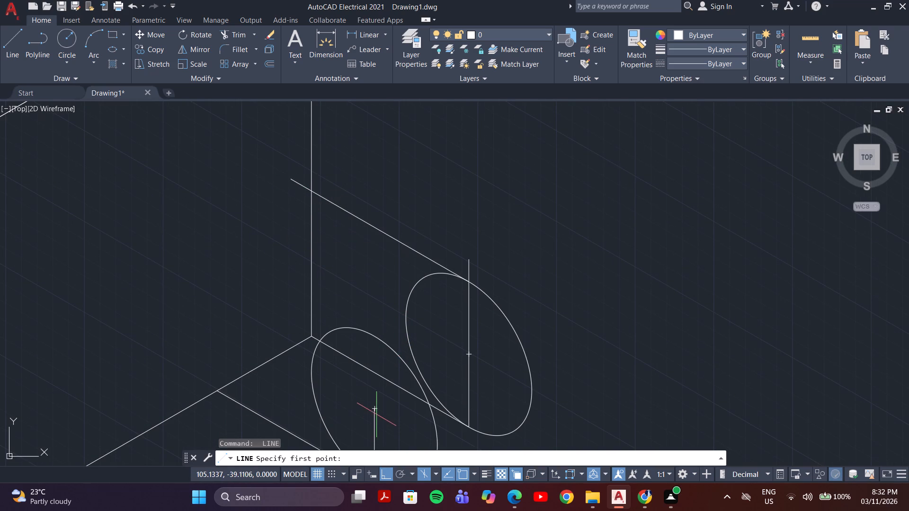
pyautogui.scroll(4, 373, 409)
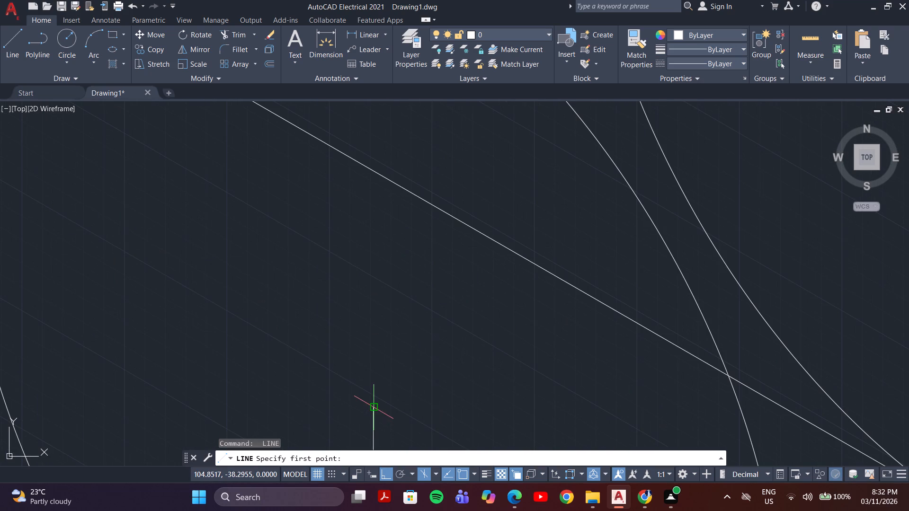
pyautogui.click(373, 405)
pyautogui.moveTo(372, 250); pyautogui.dragTo(375, 313, button='middle')
pyautogui.scroll(-4, 375, 288)
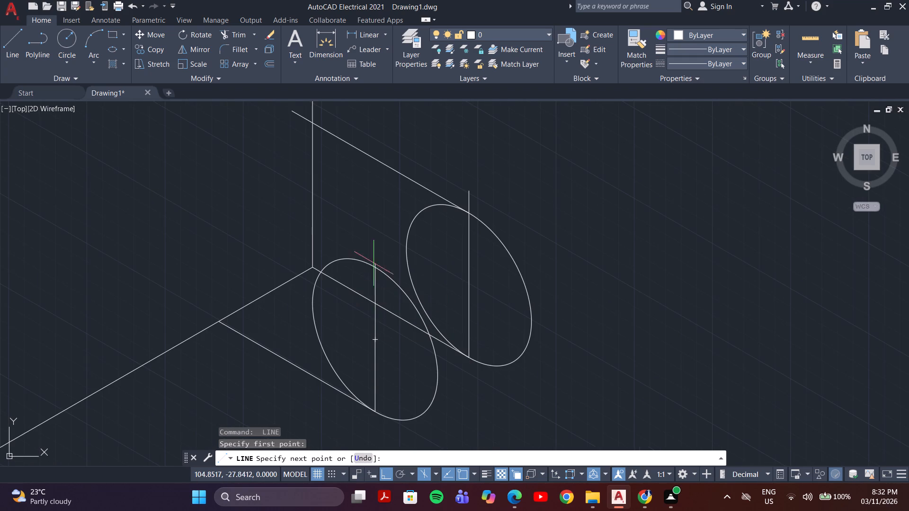
pyautogui.click(375, 251)
pyautogui.press('space')
# Draw a 25-unit line back from the front isocircle's upper crossing, continuing on the top isoplane to the support's vertical edge.
pyautogui.press('space')
pyautogui.click(375, 268)
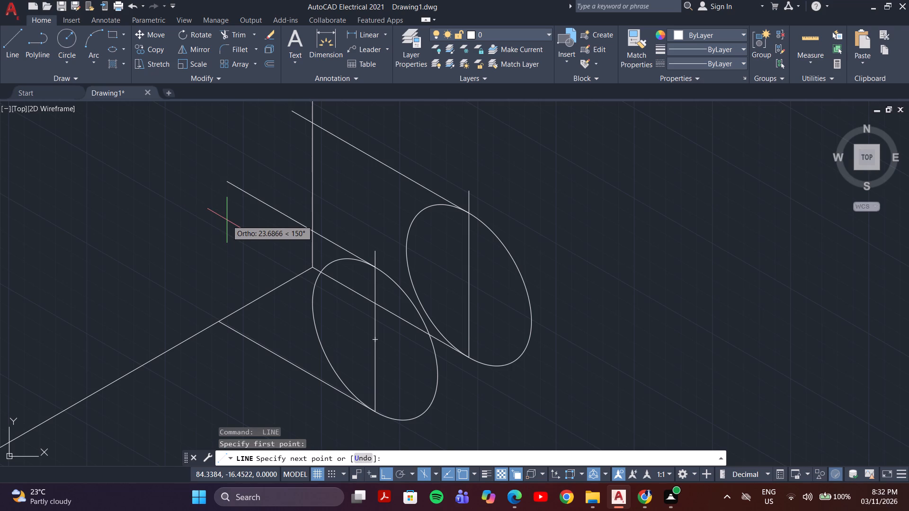
pyautogui.write('25')
pyautogui.press('Return')
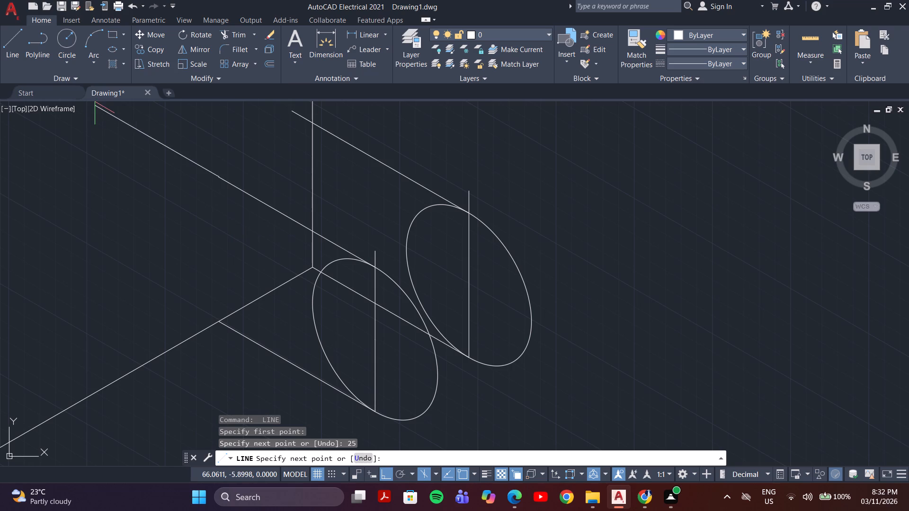
pyautogui.press('F5')
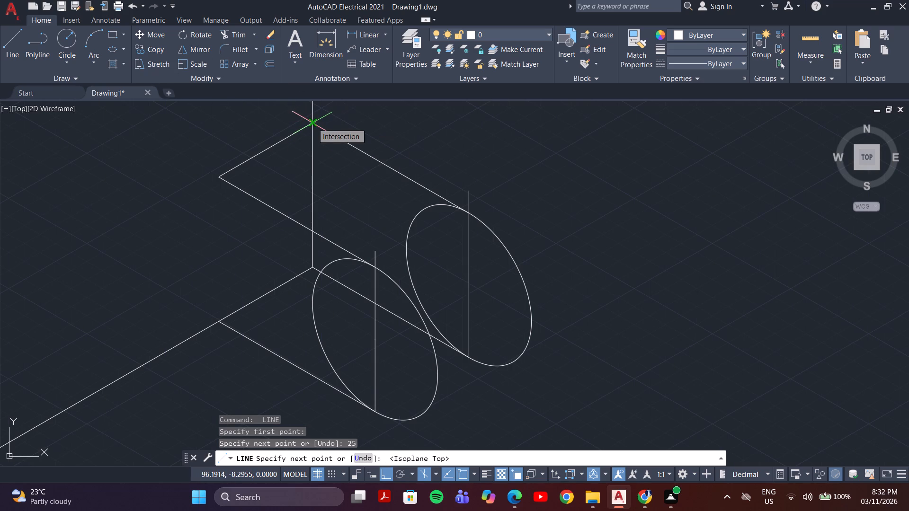
pyautogui.click(312, 123)
pyautogui.press('Escape')
# Trim the overhanging ends of the rear top line and both vertical lines, and remove the vertical line inside the rear isocircle.
pyautogui.scroll(-1, 292, 181)
pyautogui.write('tr')
pyautogui.press('Return')
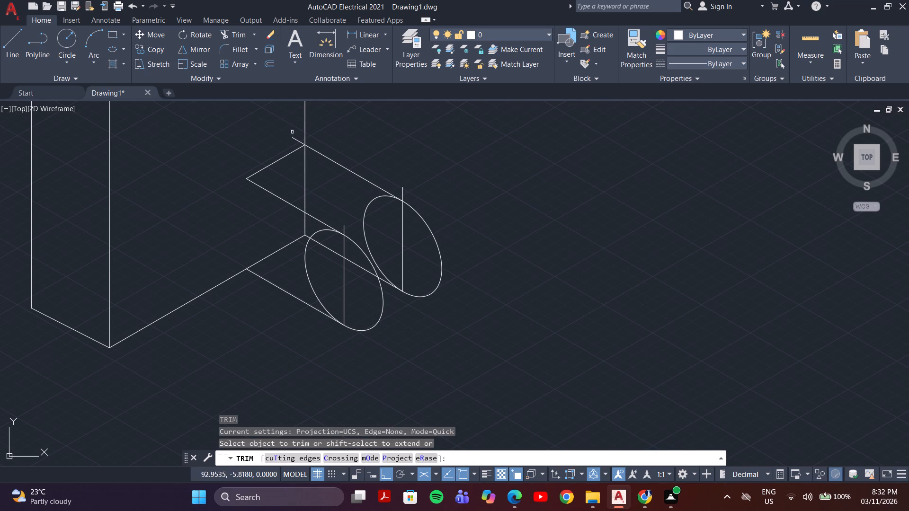
pyautogui.click(298, 129)
pyautogui.click(285, 149)
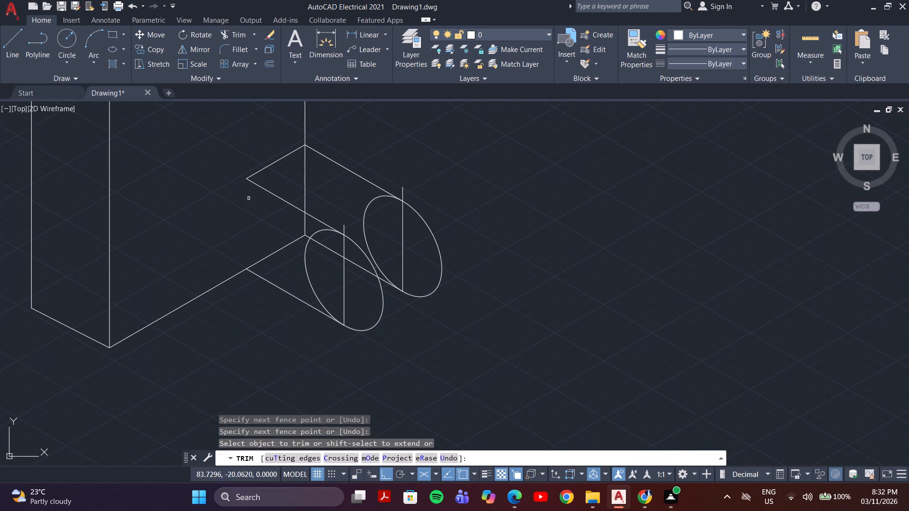
pyautogui.click(343, 225)
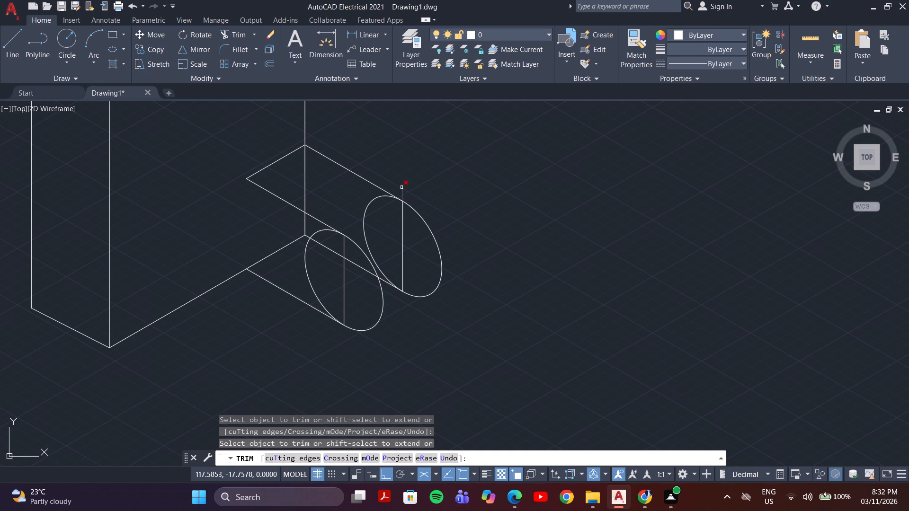
pyautogui.click(401, 187)
pyautogui.click(411, 264)
pyautogui.click(399, 243)
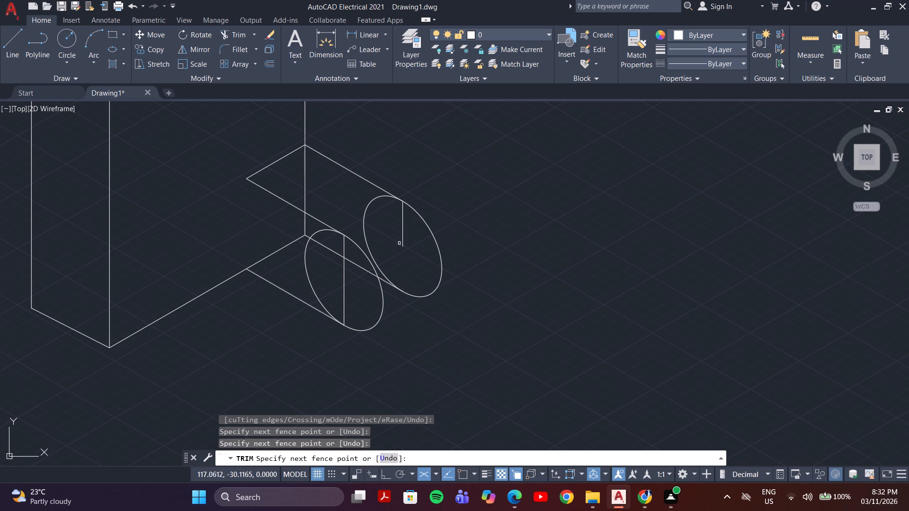
pyautogui.click(398, 235)
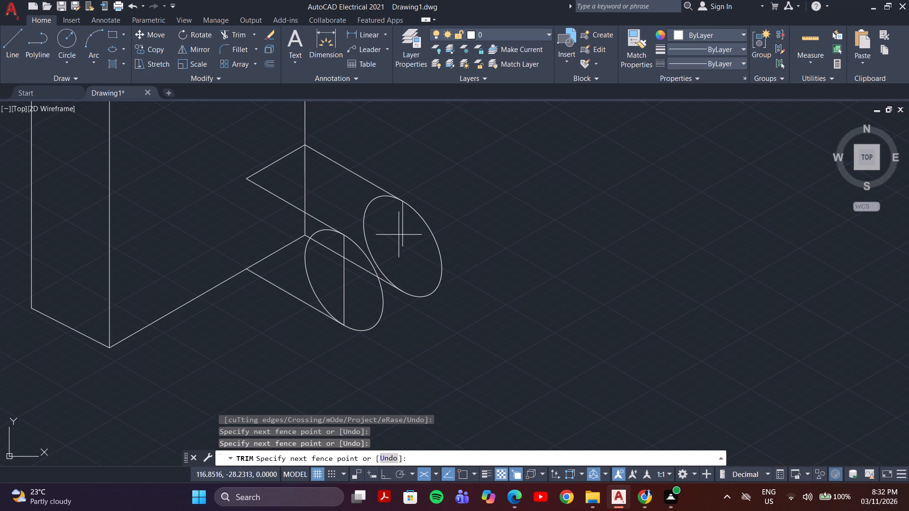
pyautogui.click(407, 235)
pyautogui.scroll(2, 376, 308)
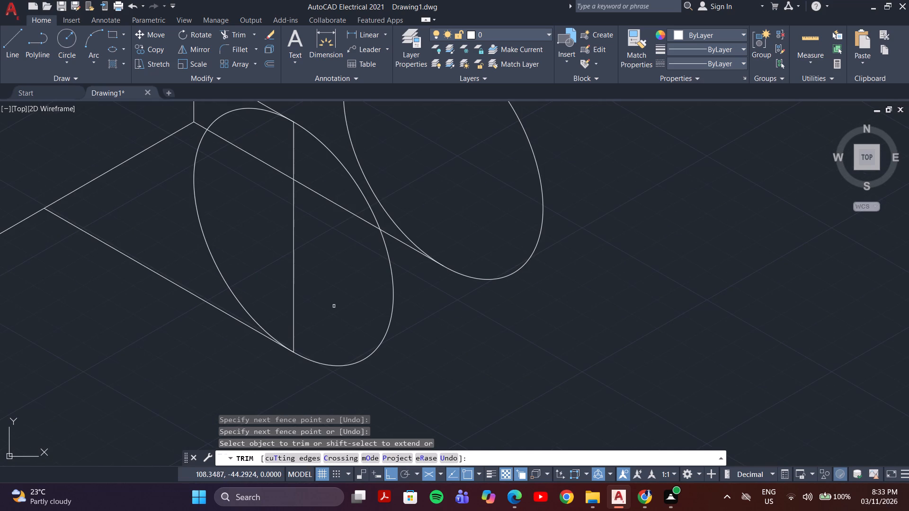
pyautogui.press('Escape')
# On the right isoplane, draw a line joining the lower outer edges of the front and rear isocircles.
pyautogui.press('F5')
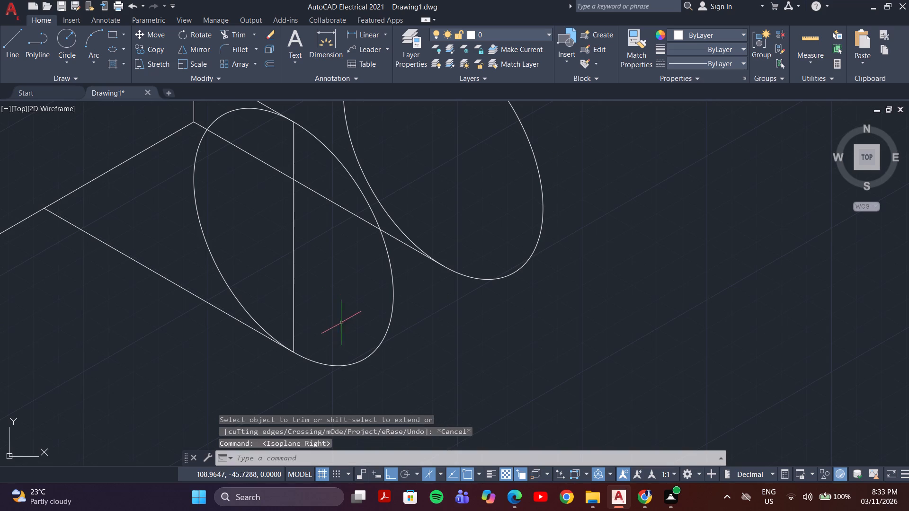
pyautogui.press('l')
pyautogui.press('Return')
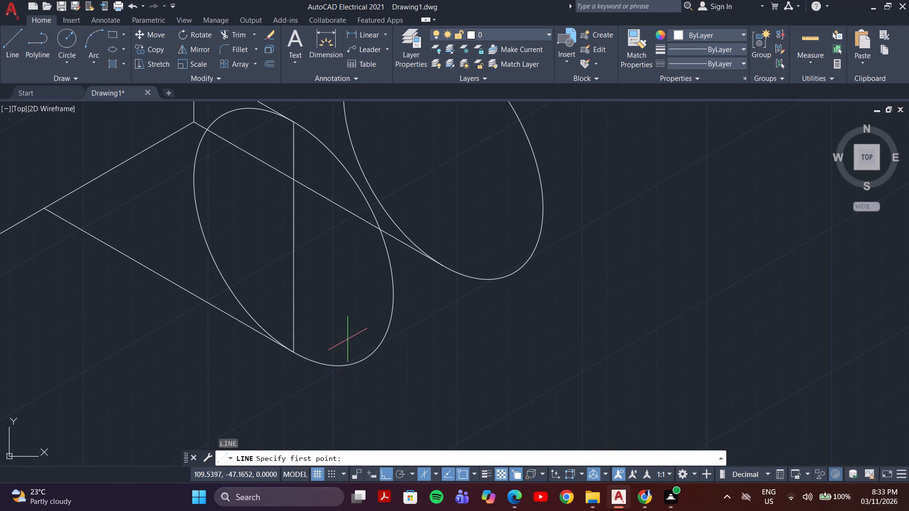
pyautogui.click(365, 360)
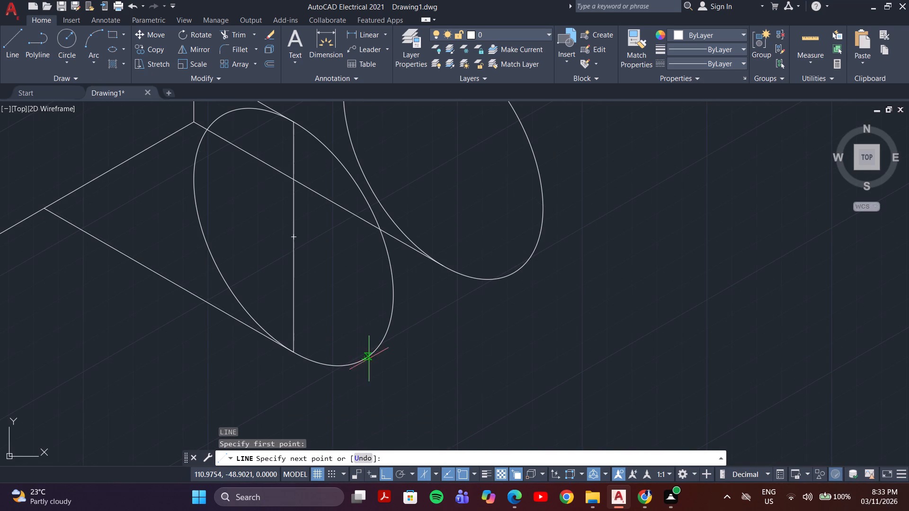
pyautogui.click(515, 273)
pyautogui.press('Escape')
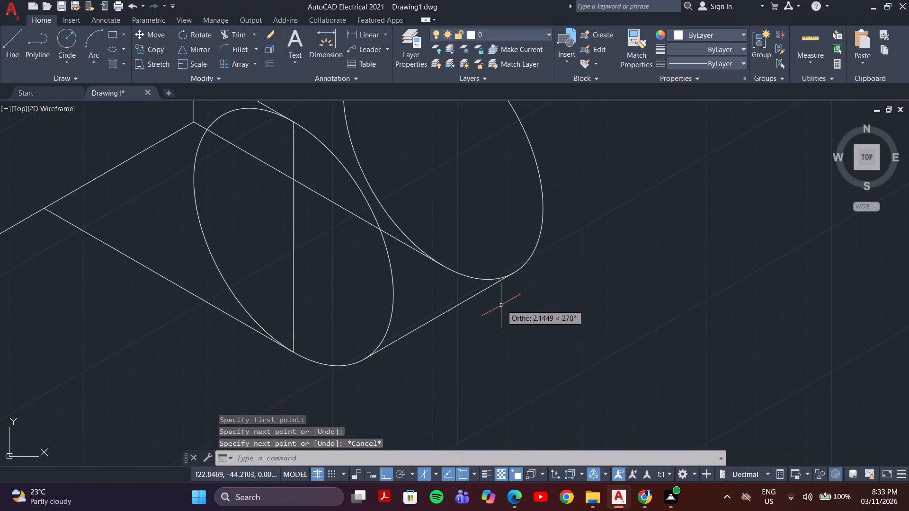
# Trim the hidden base line between the isocircles and the rear isocircle's inner portion, keeping its outer rounded arc.
pyautogui.write('tr')
pyautogui.press('Return')
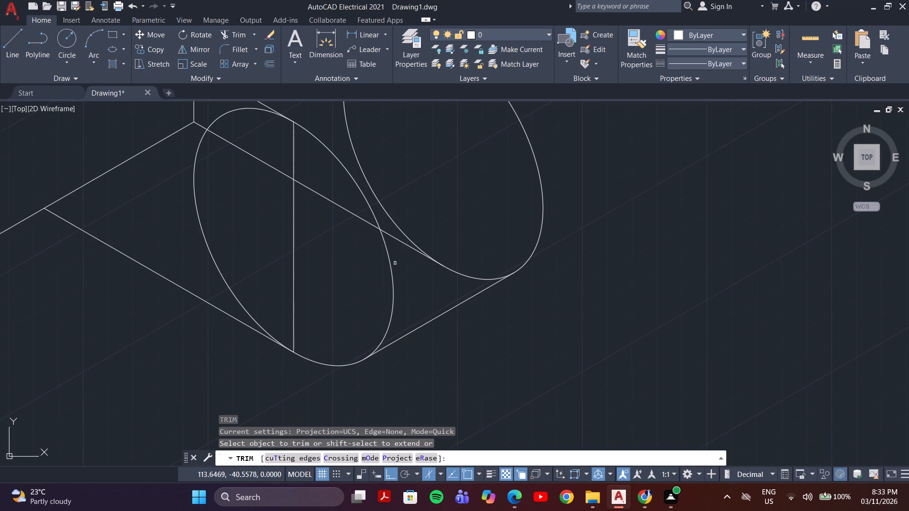
pyautogui.click(401, 239)
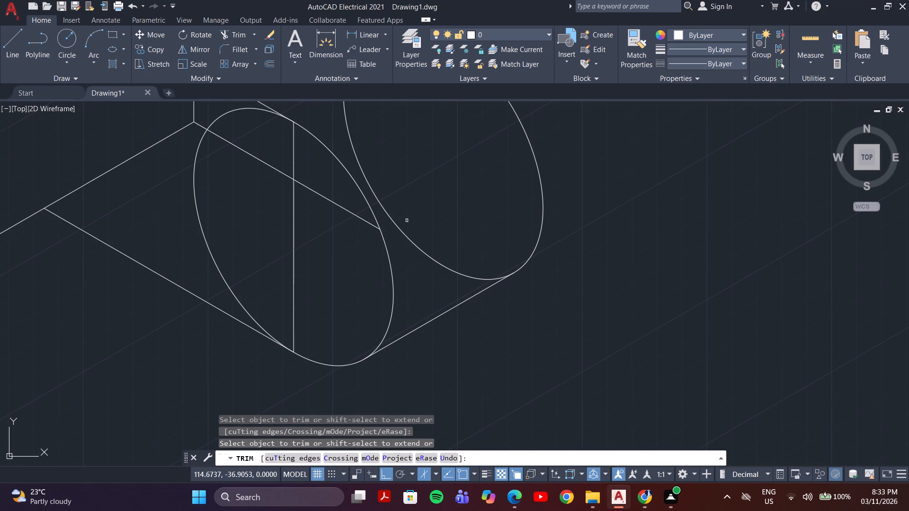
pyautogui.click(410, 216)
pyautogui.click(402, 234)
pyautogui.click(399, 243)
pyautogui.click(418, 218)
pyautogui.scroll(-3, 418, 218)
pyautogui.click(416, 206)
pyautogui.click(390, 179)
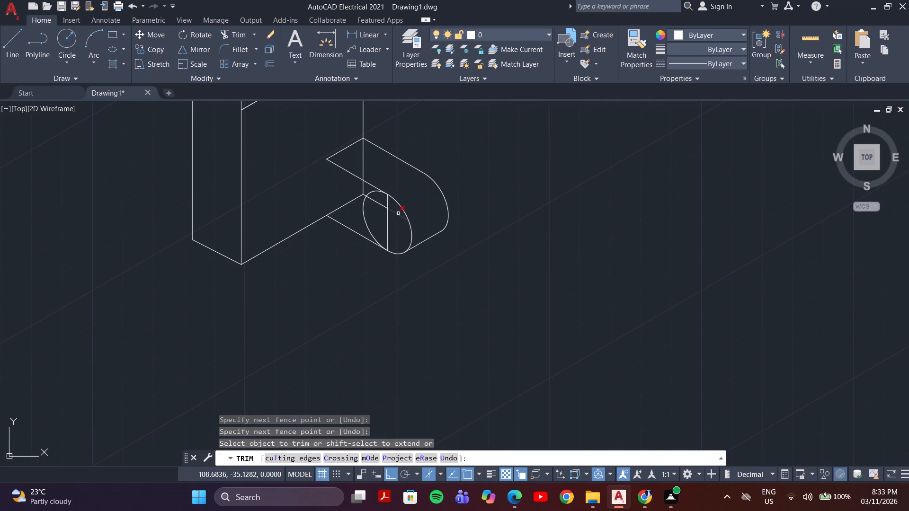
# Trim the front isocircle's inner lower portion and remove the vertical and hidden base lines crossing the extension's front face.
pyautogui.click(373, 217)
pyautogui.click(351, 212)
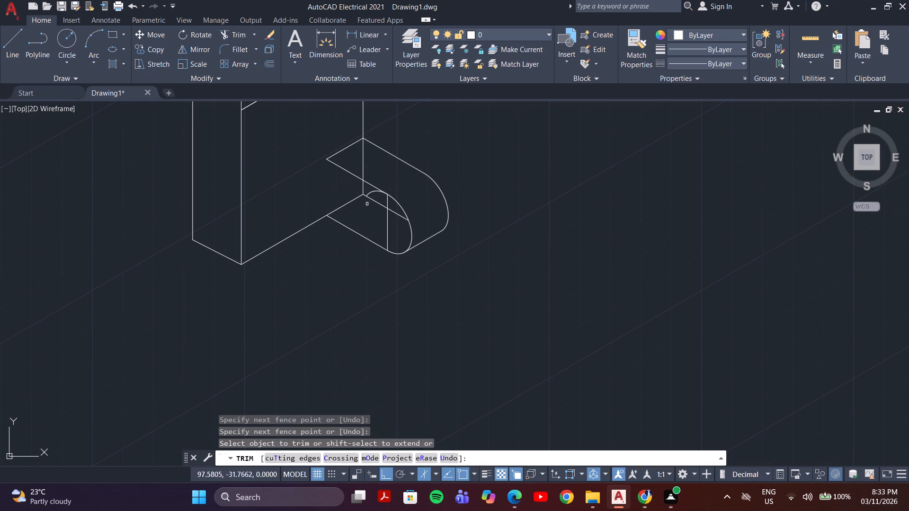
pyautogui.click(367, 195)
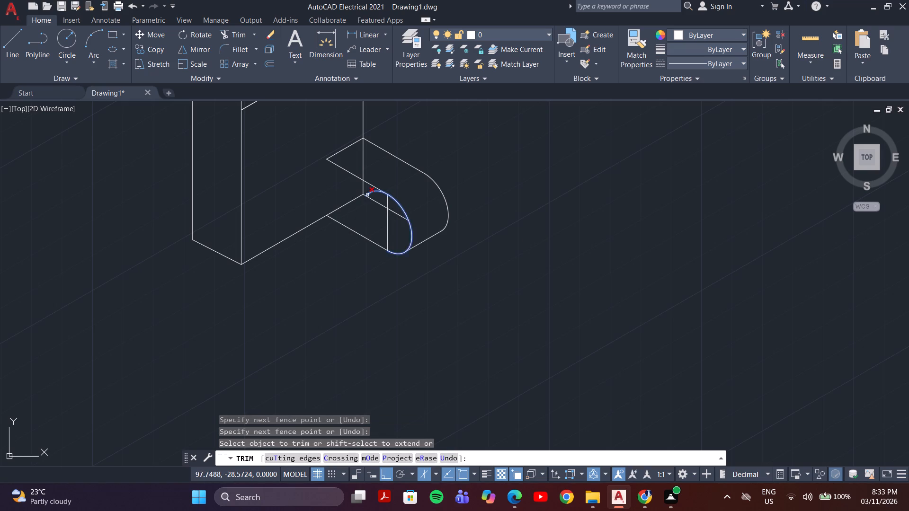
pyautogui.click(518, 219)
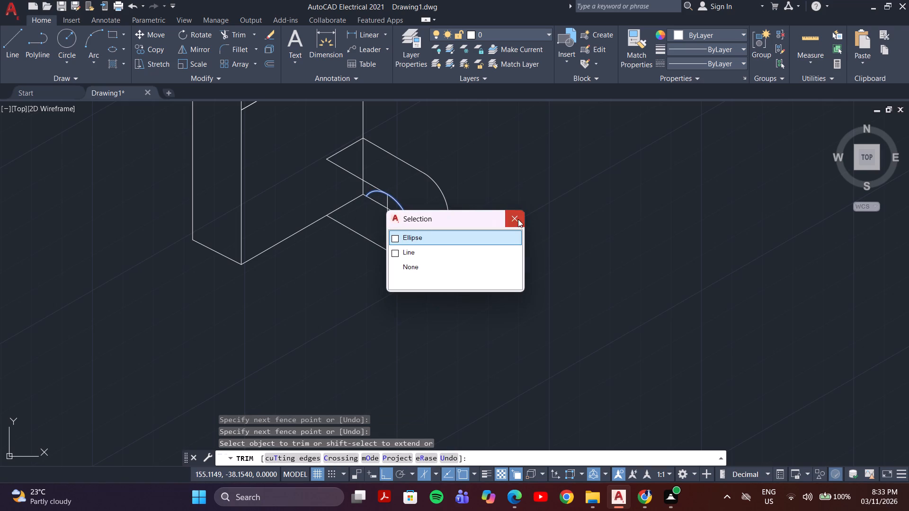
pyautogui.click(389, 236)
pyautogui.click(378, 230)
pyautogui.click(390, 224)
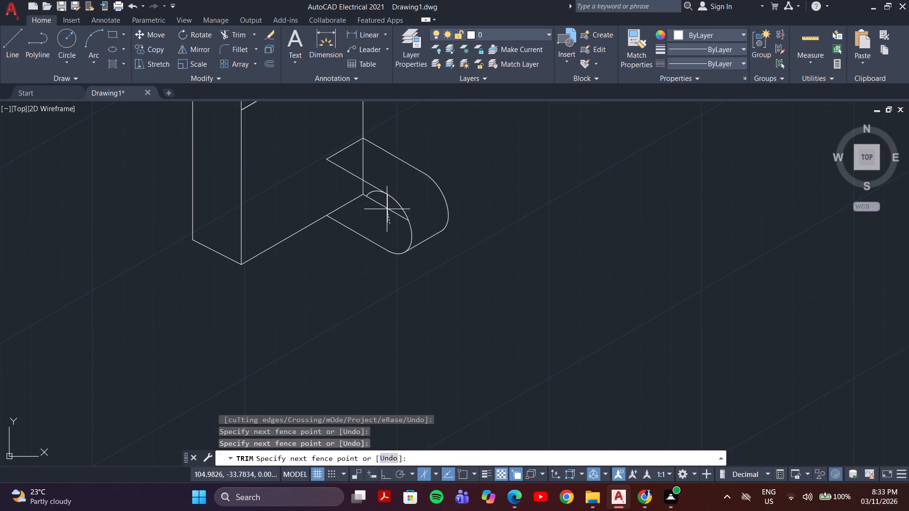
pyautogui.click(383, 203)
pyautogui.click(386, 203)
pyautogui.click(392, 212)
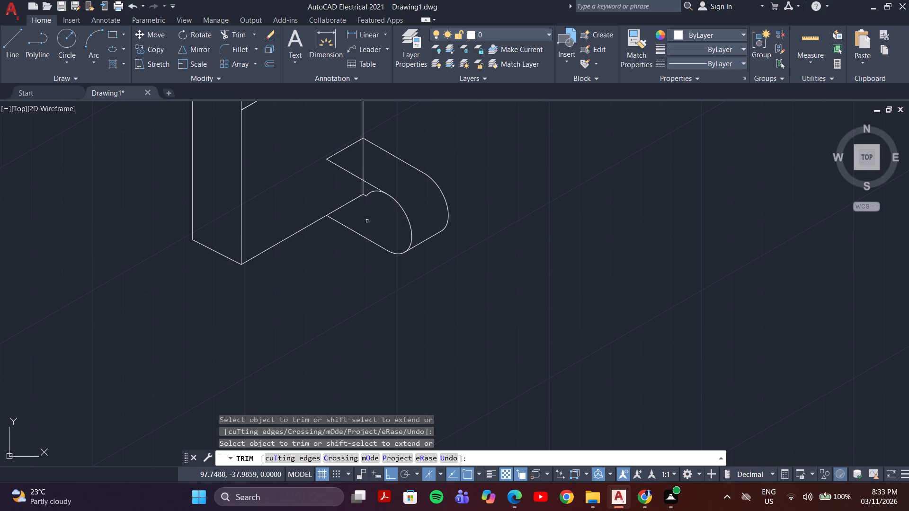
# Trim the leftover arc and line stubs and the portions of the support's vertical and base edges hidden by the rounded extension.
pyautogui.scroll(2, 365, 215)
pyautogui.scroll(-1, 370, 185)
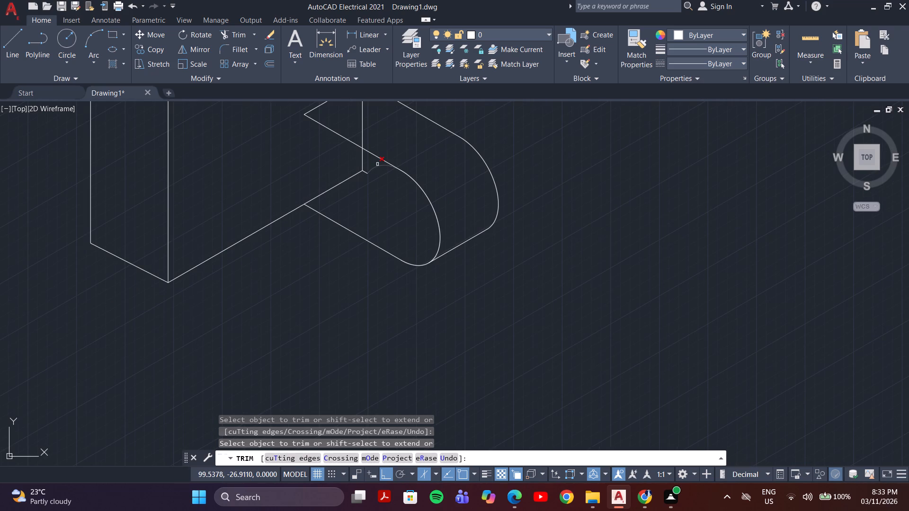
pyautogui.click(377, 164)
pyautogui.click(366, 172)
pyautogui.scroll(-2, 368, 198)
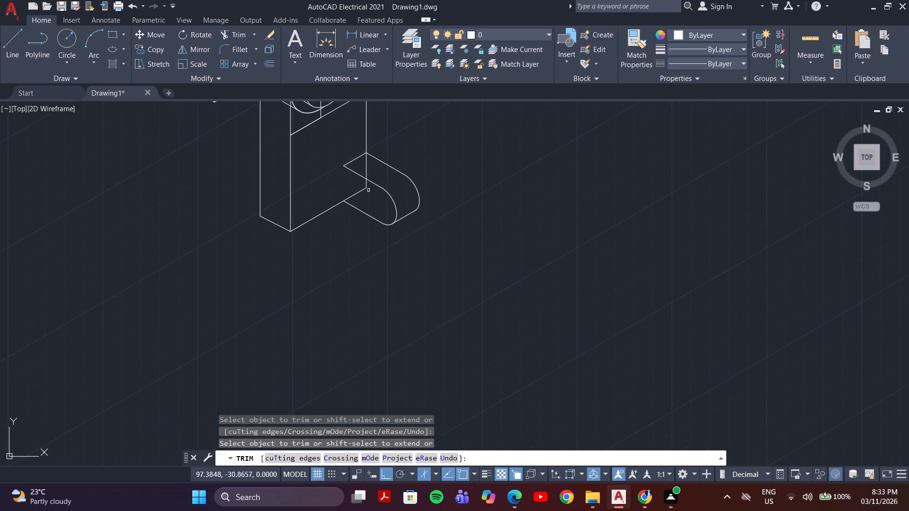
pyautogui.click(365, 167)
pyautogui.click(367, 185)
pyautogui.click(365, 184)
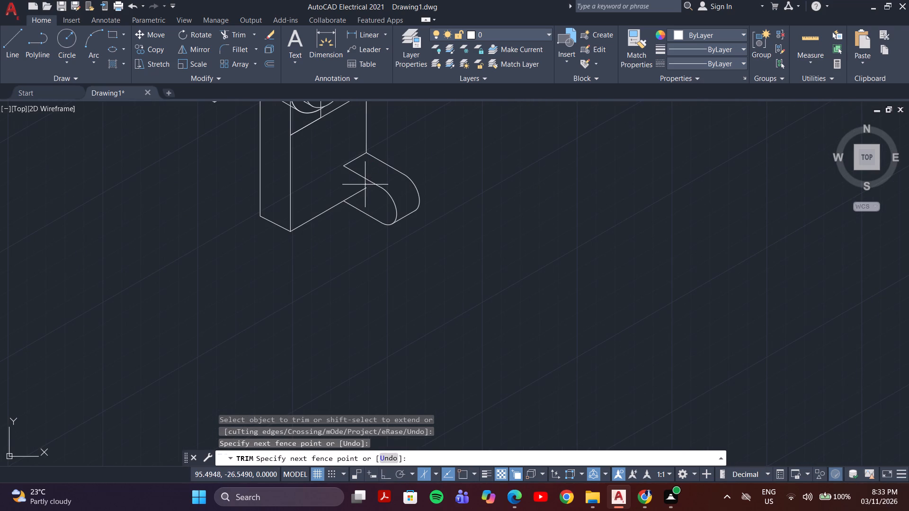
pyautogui.click(364, 188)
pyautogui.click(359, 193)
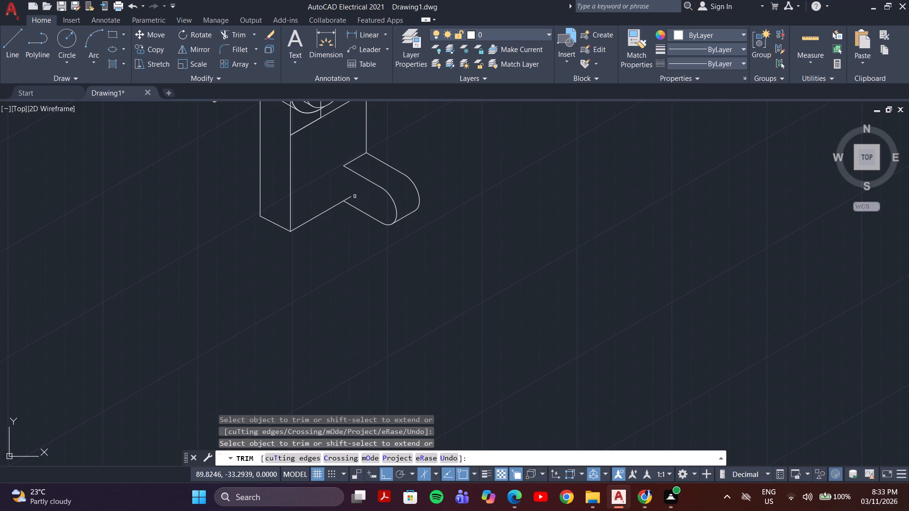
pyautogui.click(349, 196)
pyautogui.press('Escape')
pyautogui.scroll(-1, 336, 217)
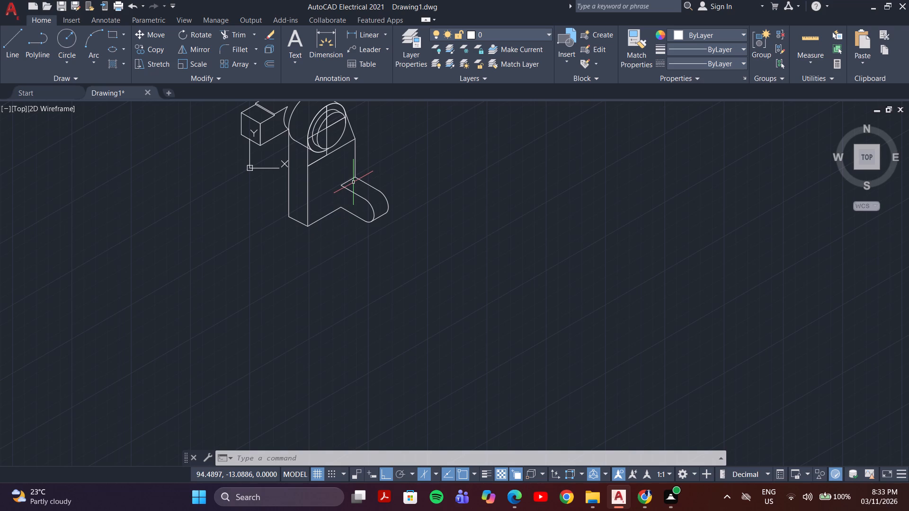
# Draw a vertical line about 27 units upward from the inner rear corner of the extension's top face.
pyautogui.scroll(3, 358, 151)
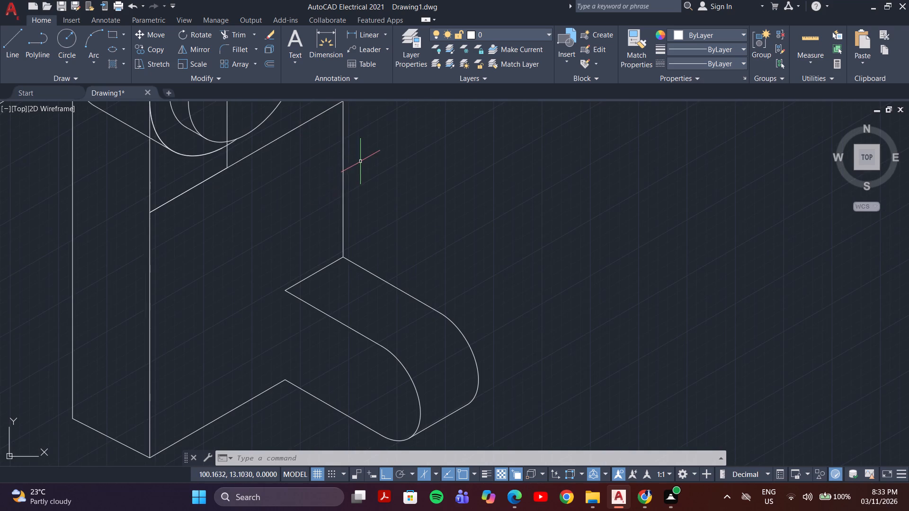
pyautogui.scroll(-1, 359, 161)
pyautogui.press('l')
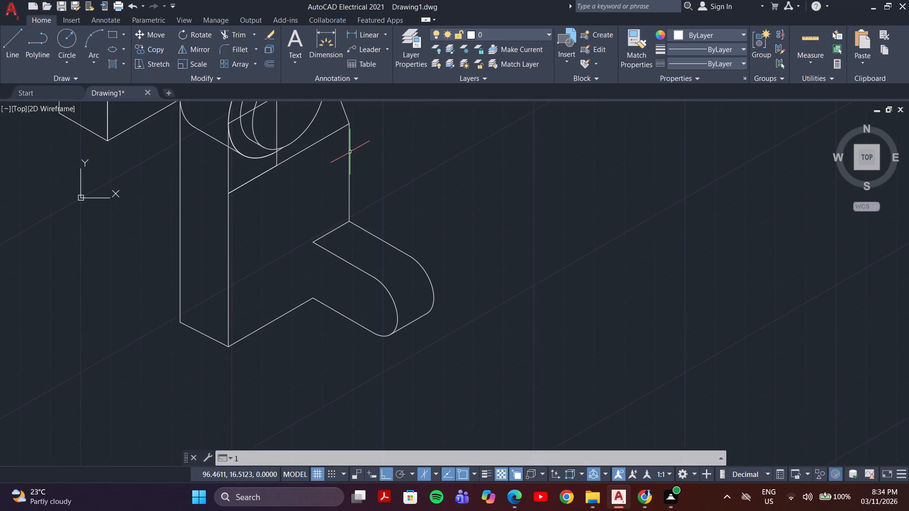
pyautogui.press('Return')
pyautogui.click(312, 241)
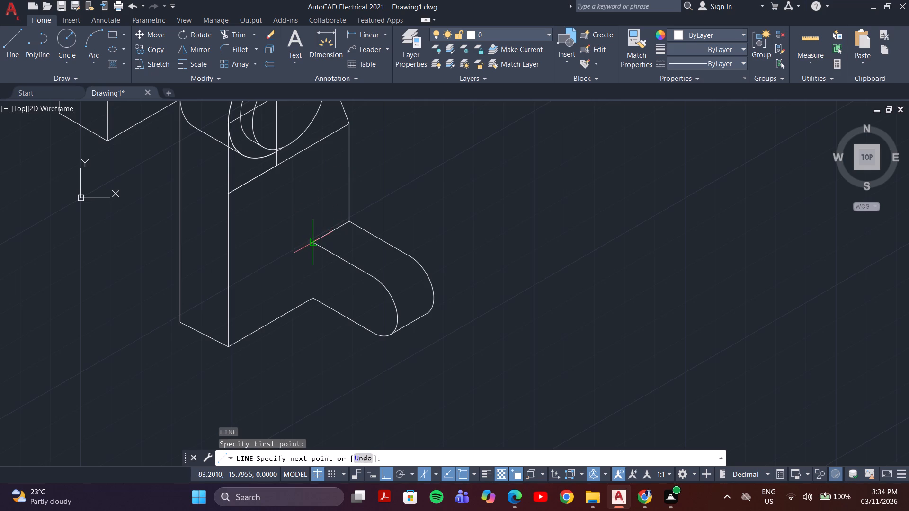
pyautogui.click(312, 167)
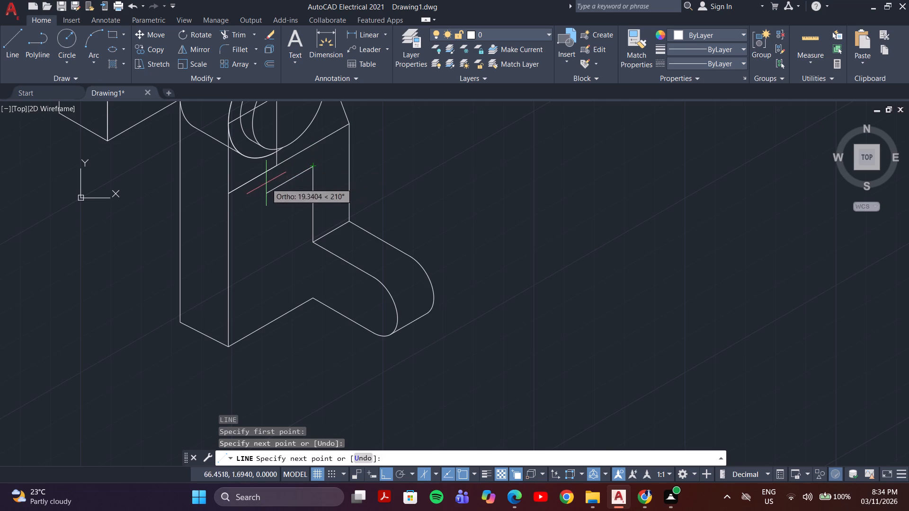
pyautogui.press('Escape')
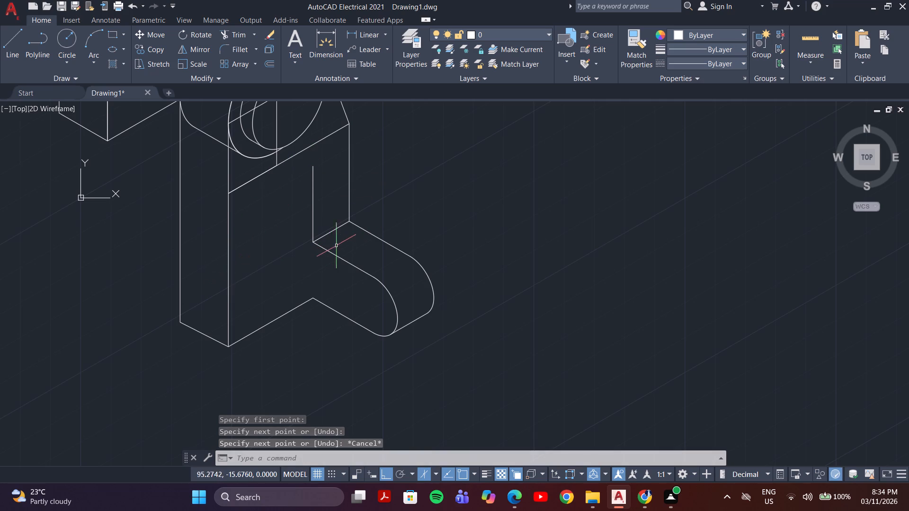
pyautogui.press('Escape')
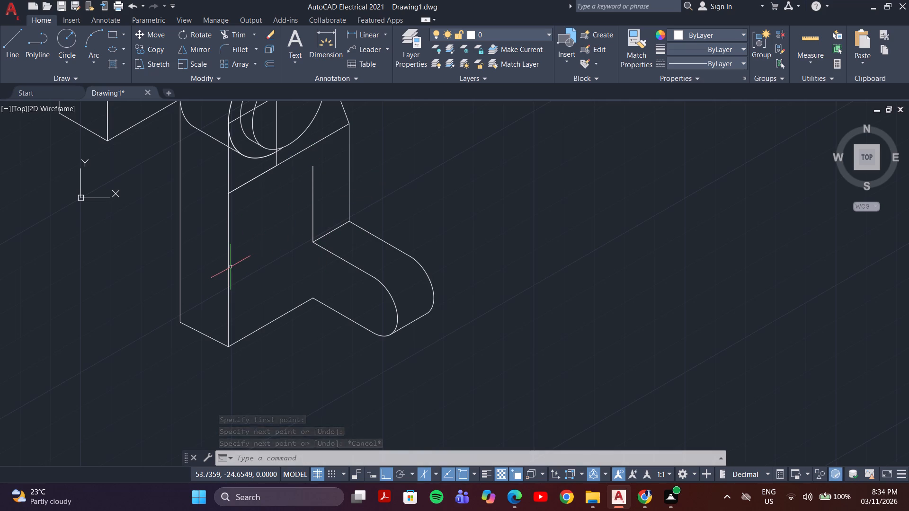
# Draw a vertical line along the support's front corner edge, from its bottom corner to the endpoint of the sloping edge.
pyautogui.press('l')
pyautogui.press('Return')
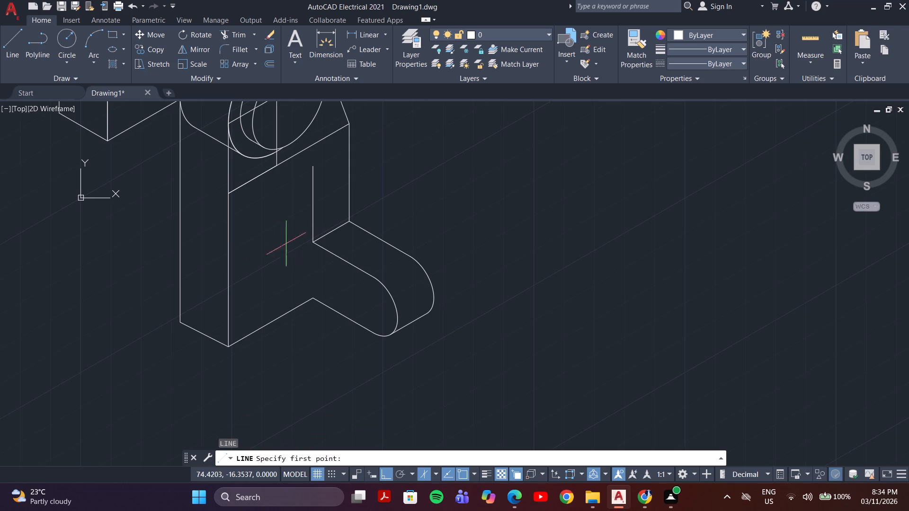
pyautogui.click(229, 347)
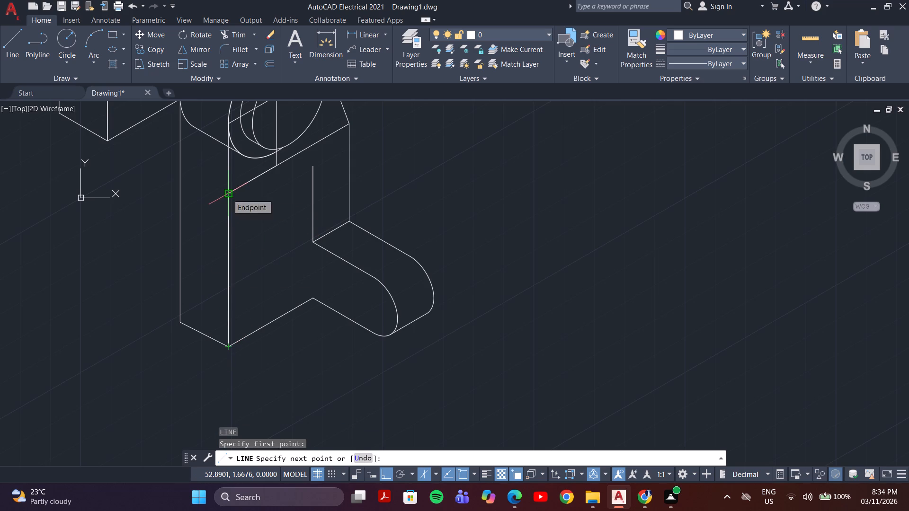
pyautogui.click(227, 194)
pyautogui.press('space')
pyautogui.click(229, 226)
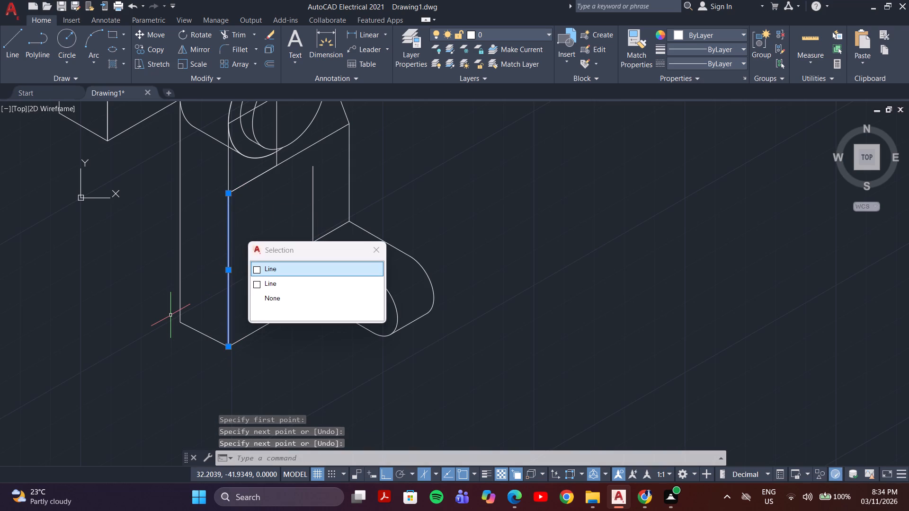
# From the midpoint of the support's front corner line, draw a 15-unit line along the right isoplane and continue it vertically upward.
pyautogui.press('l')
pyautogui.press('Return')
pyautogui.press('Return')
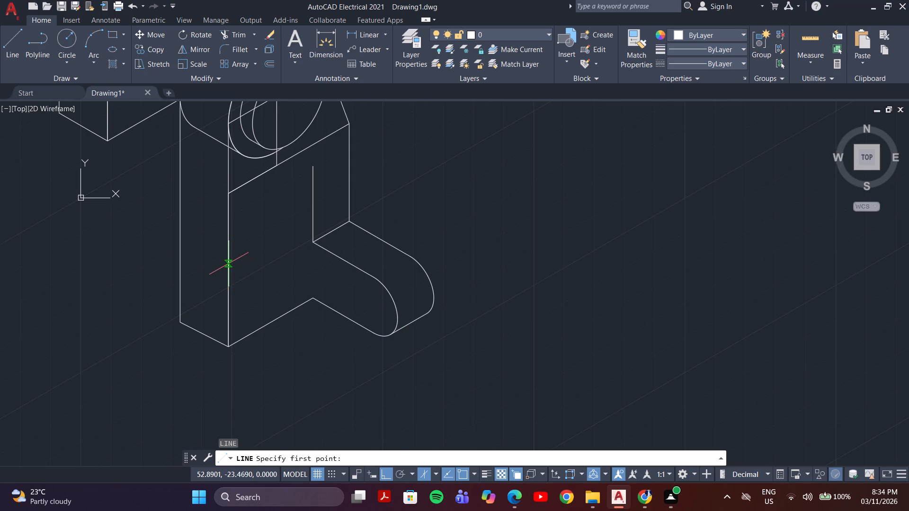
pyautogui.click(228, 272)
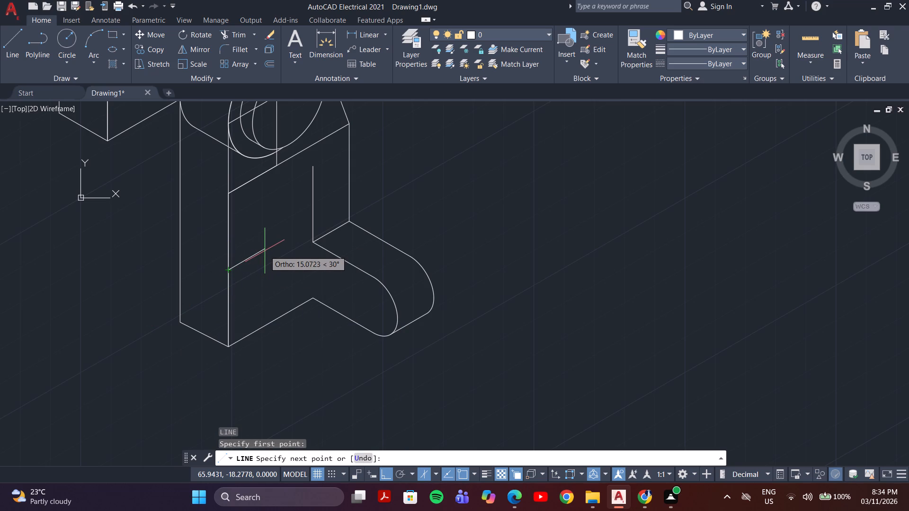
pyautogui.write('15')
pyautogui.press('Return')
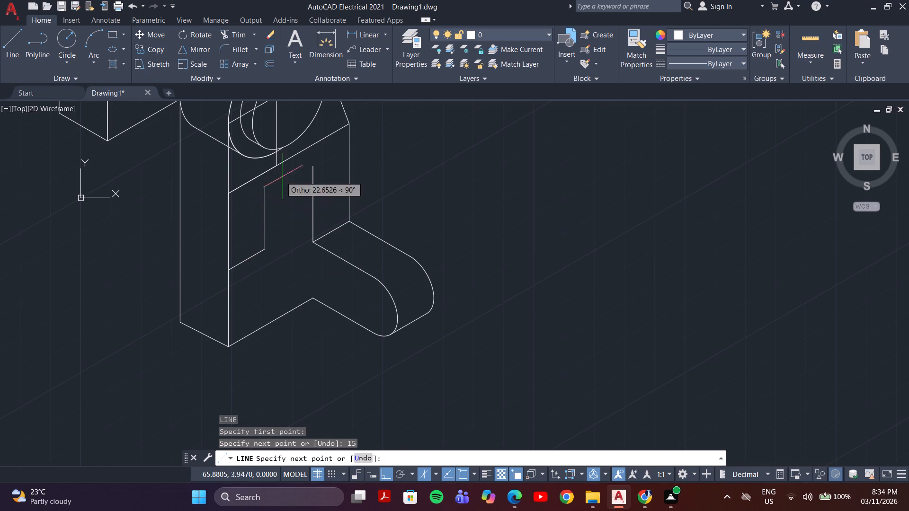
pyautogui.click(271, 179)
pyautogui.press('space')
# Draw the notch's sloping top line from the taller vertical across the shorter one, and trim the overhanging ends at their corner.
pyautogui.press('space')
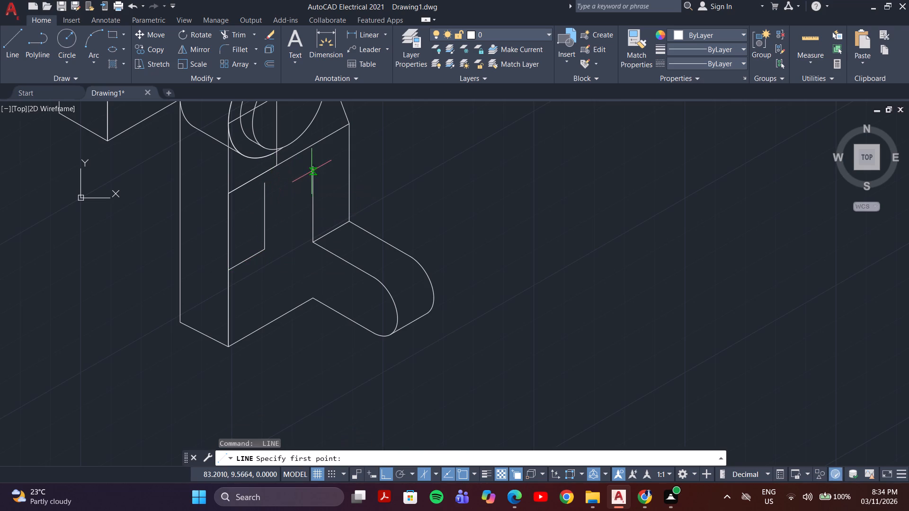
pyautogui.click(311, 167)
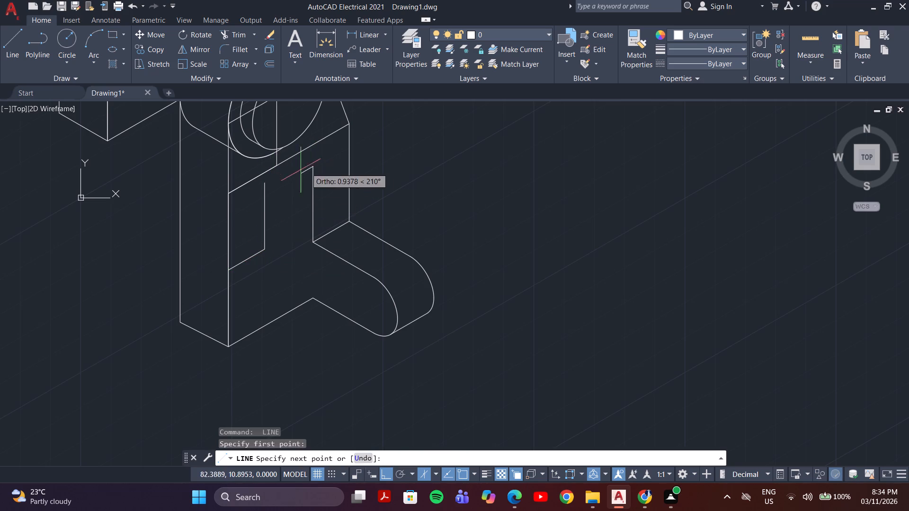
pyautogui.click(248, 194)
pyautogui.press('Escape')
pyautogui.write('tr')
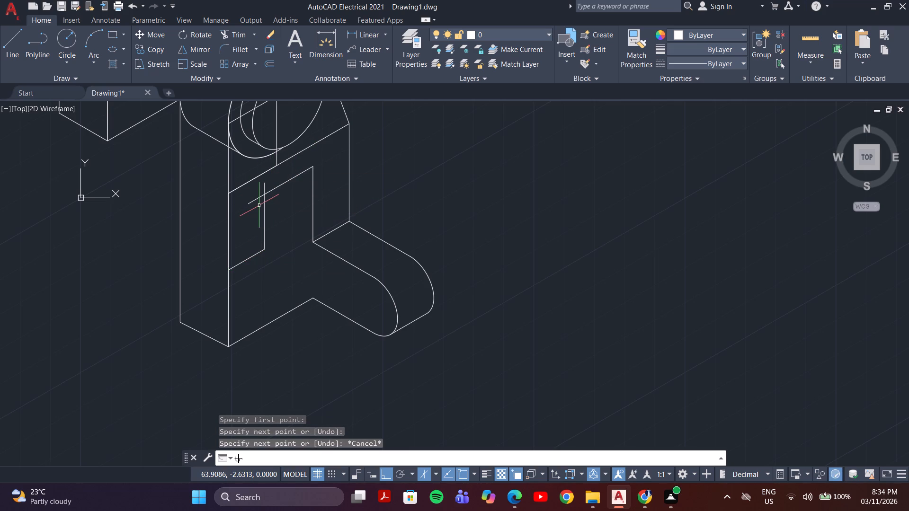
pyautogui.press('Return')
pyautogui.scroll(2, 269, 197)
pyautogui.moveTo(240, 208); pyautogui.dragTo(260, 171)
pyautogui.scroll(-4, 273, 197)
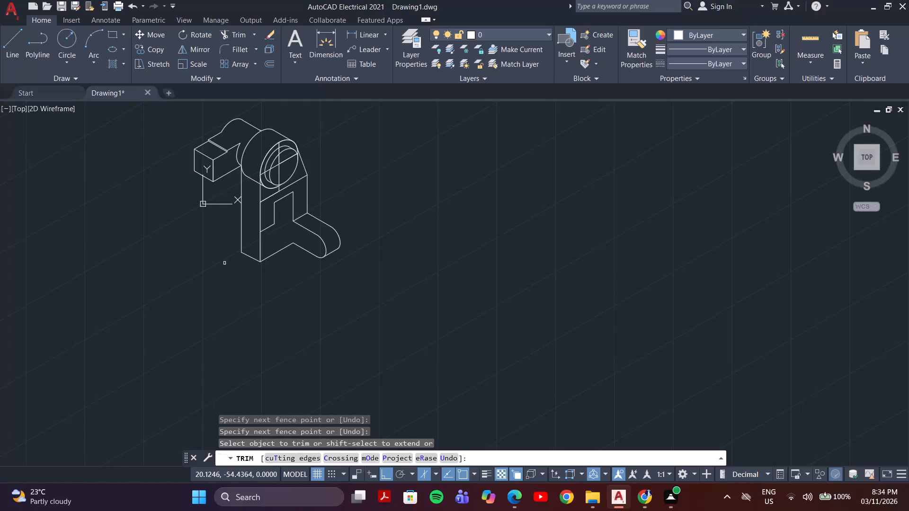
pyautogui.press('Escape')
# On the left isoplane, draw a line from the support's front corner midpoint back across its side face, past the rear vertical edge.
pyautogui.press('l')
pyautogui.press('Return')
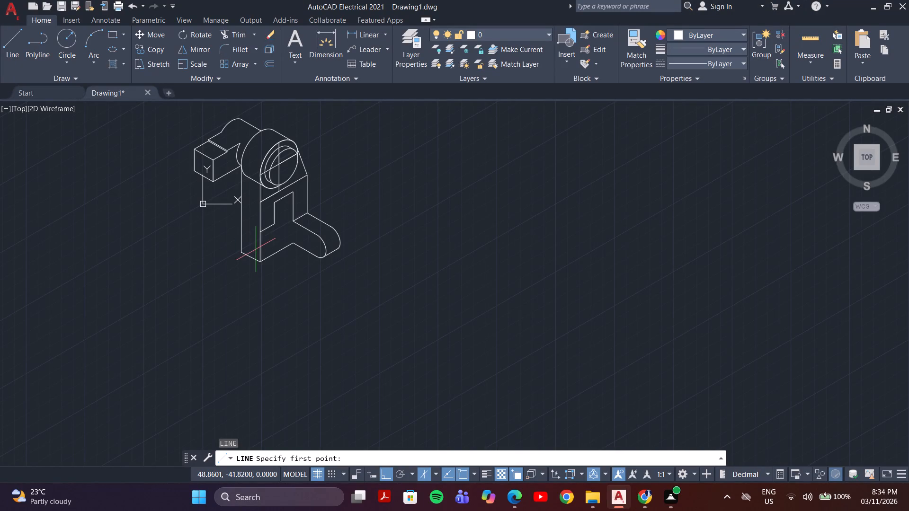
pyautogui.press('F5')
pyautogui.click(258, 230)
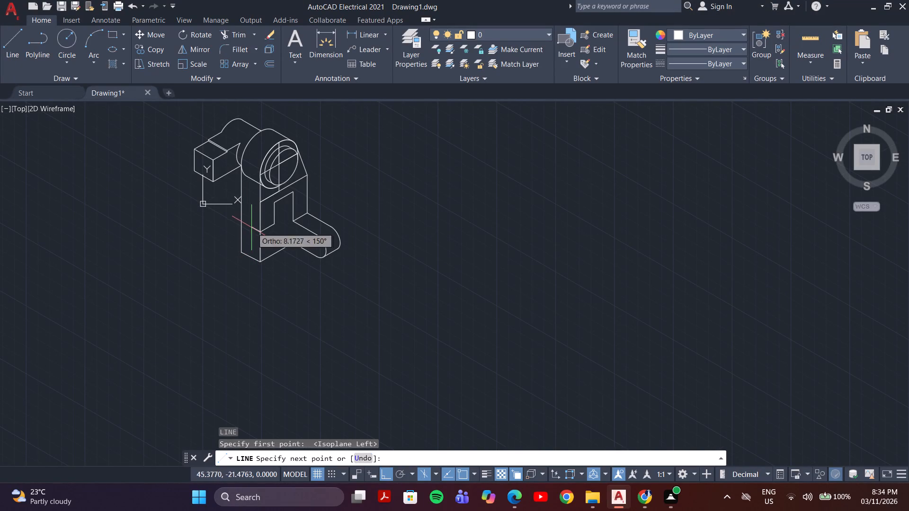
pyautogui.click(233, 224)
pyautogui.press('Escape')
# Trim the new side line's overhang and remove the support's vertical and base edges below the shortened leg.
pyautogui.write('tr')
pyautogui.press('Return')
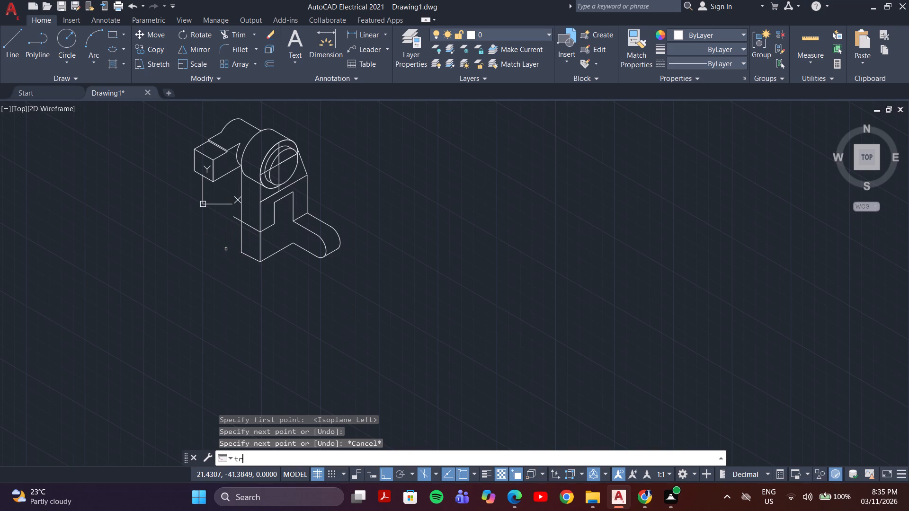
pyautogui.scroll(3, 232, 226)
pyautogui.moveTo(250, 180); pyautogui.dragTo(243, 228)
pyautogui.moveTo(237, 247); pyautogui.dragTo(313, 279)
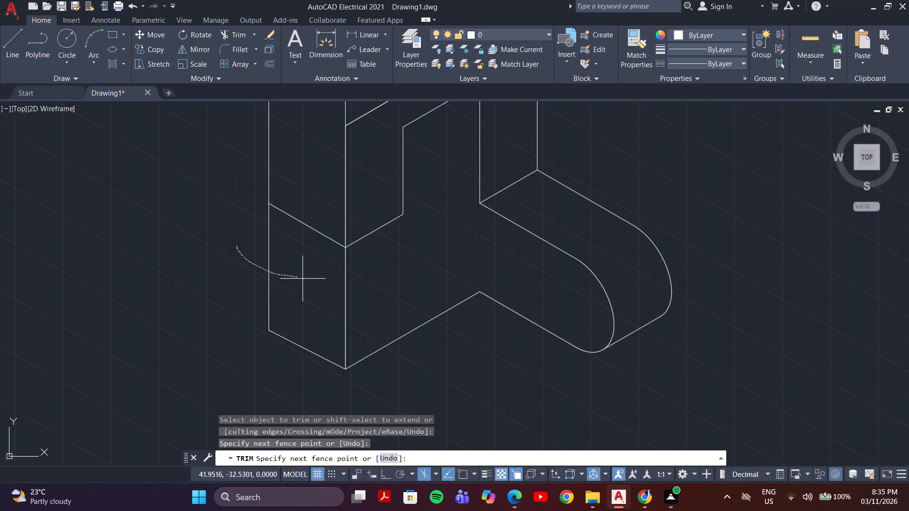
pyautogui.moveTo(313, 279); pyautogui.dragTo(389, 279)
pyautogui.moveTo(336, 314); pyautogui.dragTo(318, 388)
pyautogui.moveTo(454, 355); pyautogui.dragTo(401, 319)
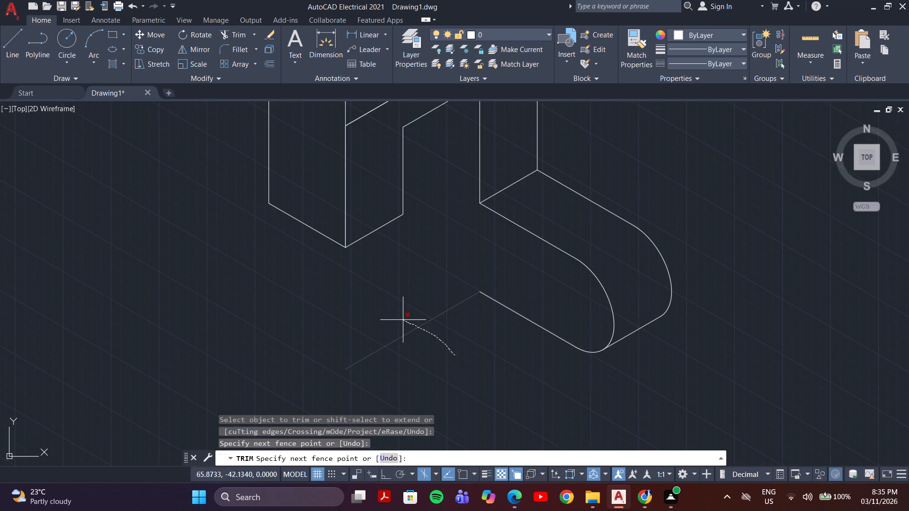
pyautogui.moveTo(401, 319); pyautogui.dragTo(401, 319)
pyautogui.scroll(-2, 399, 323)
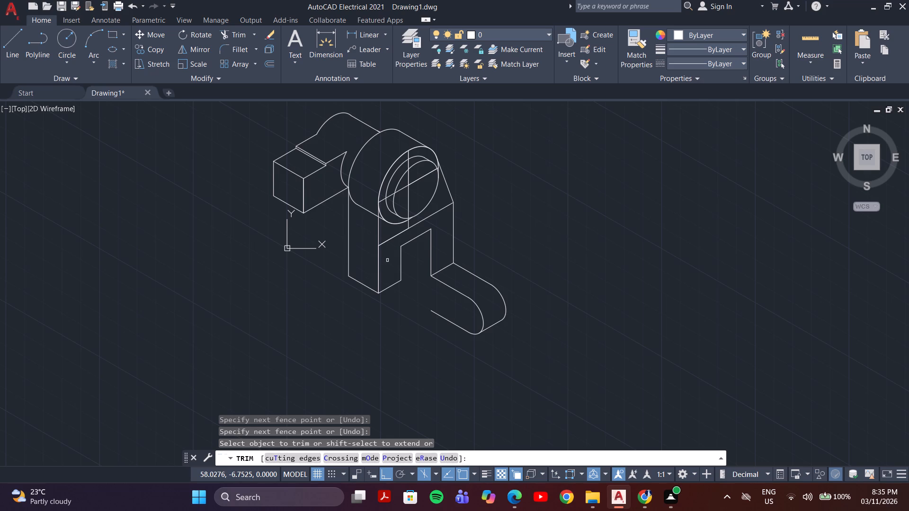
pyautogui.press('l')
pyautogui.press('Return')
pyautogui.press('Escape')
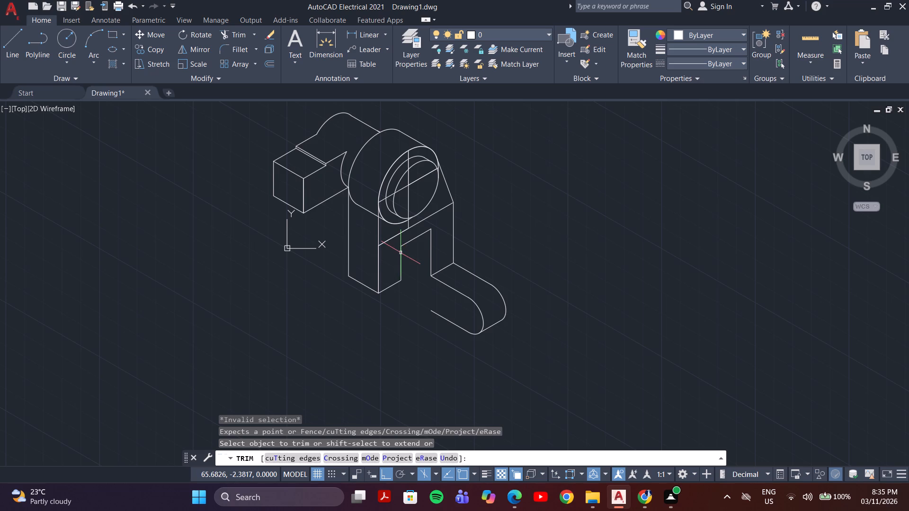
pyautogui.press('Escape')
# On the right isoplane, draw a vertical line from the middle of the support's sloping front edge down past the extension's base.
pyautogui.press('l')
pyautogui.press('Return')
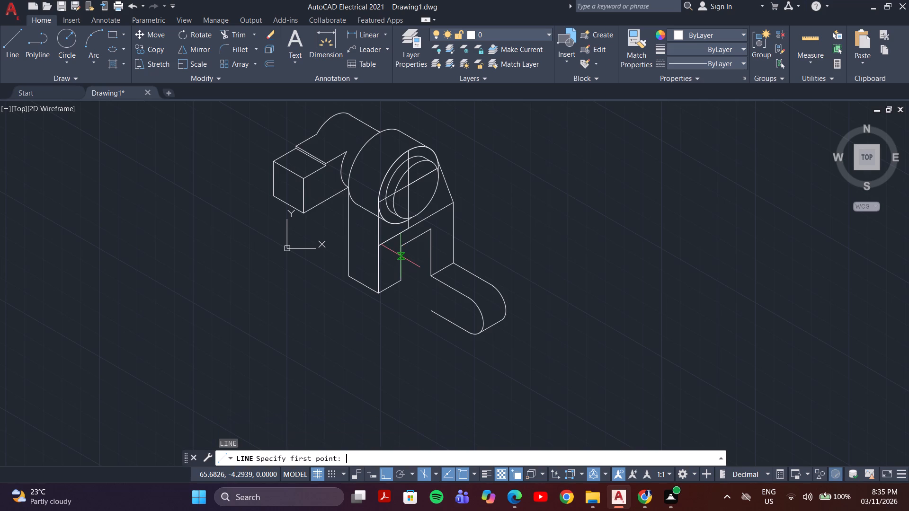
pyautogui.press('F5')
pyautogui.press('F5')
pyautogui.click(409, 228)
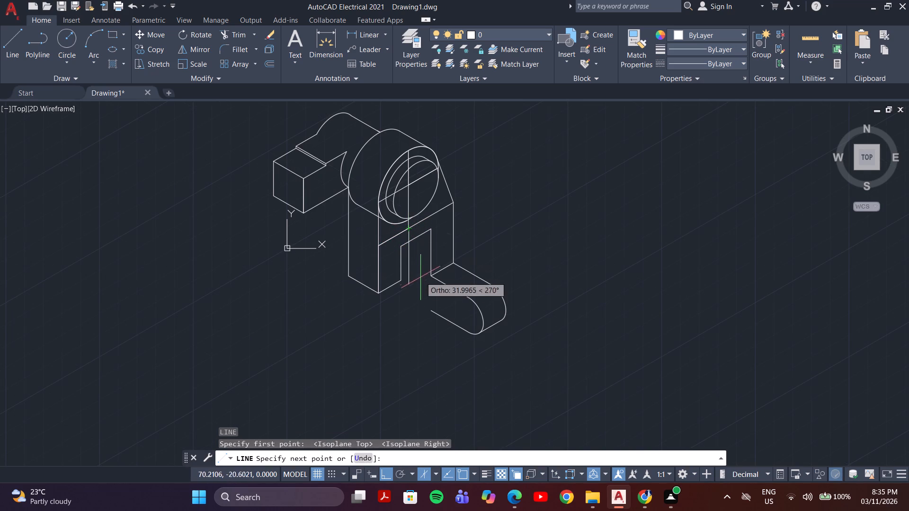
pyautogui.click(413, 316)
pyautogui.press('Escape')
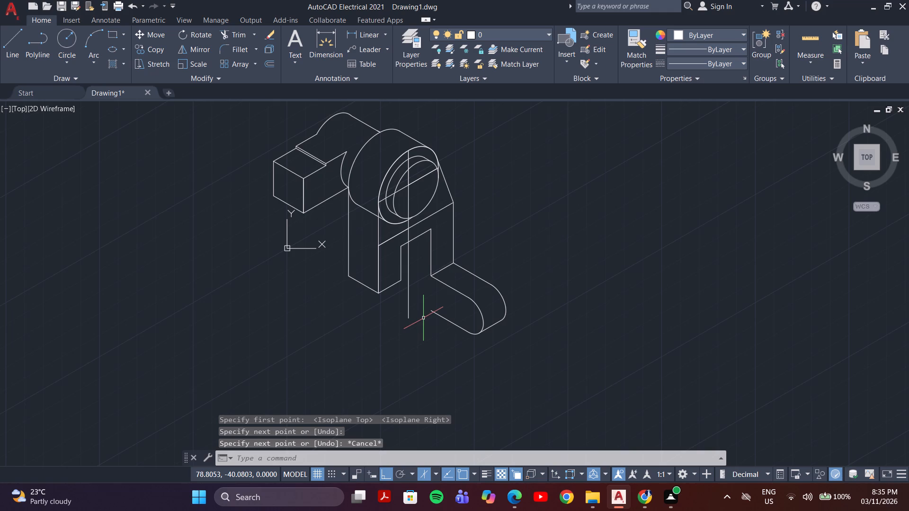
# On the left isoplane, extend the extension's lower edge from its open end back past the new vertical line.
pyautogui.press('F5')
pyautogui.press('space')
pyautogui.click(432, 311)
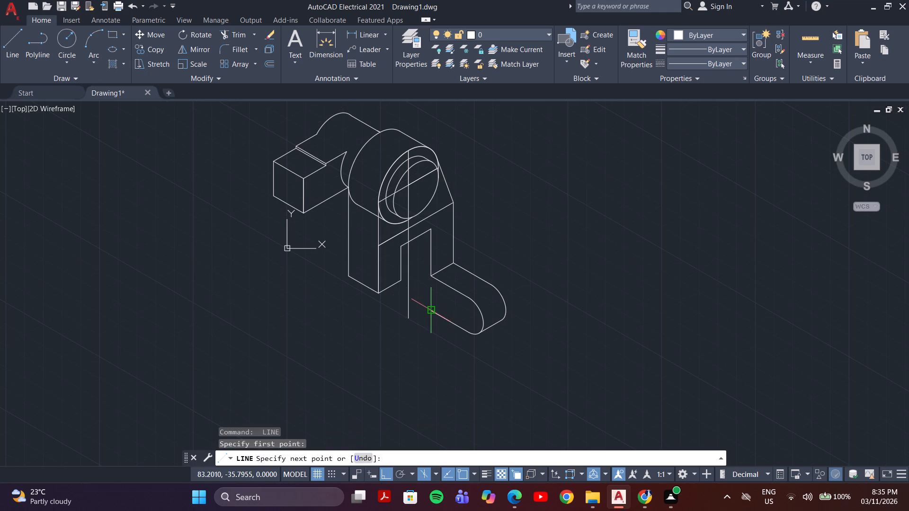
pyautogui.click(405, 308)
pyautogui.press('Escape')
# Trim the overhanging ends of the lower edge and the vertical line so they meet at a corner.
pyautogui.press('t')
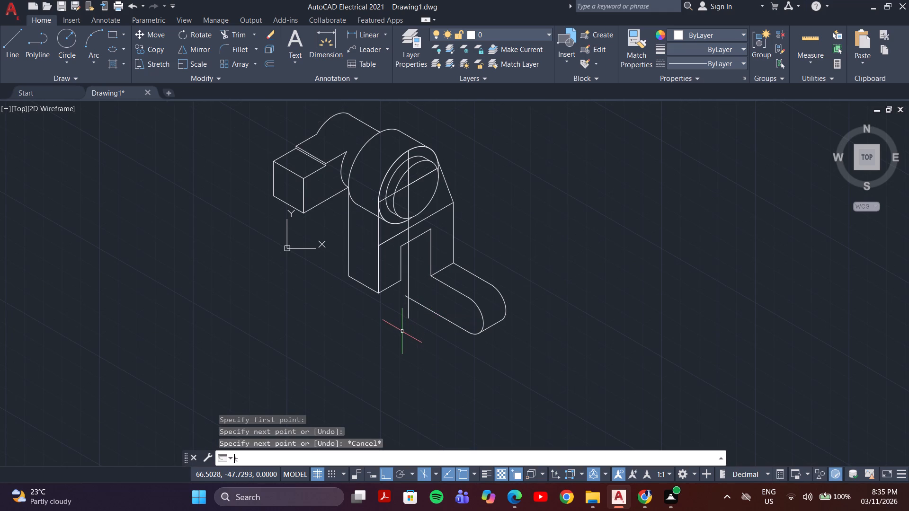
pyautogui.press('r')
pyautogui.press('Return')
pyautogui.scroll(3, 404, 329)
pyautogui.moveTo(404, 191); pyautogui.dragTo(409, 211)
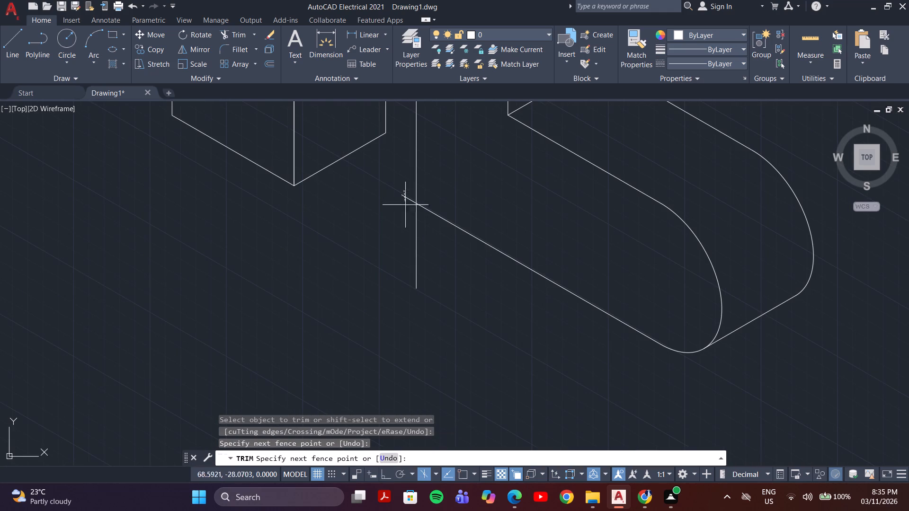
pyautogui.moveTo(409, 211); pyautogui.dragTo(435, 252)
pyautogui.scroll(-4, 435, 252)
# Trim the sloping construction edge across the support's front face and the vertical line segment between it and the notch's top.
pyautogui.scroll(3, 424, 203)
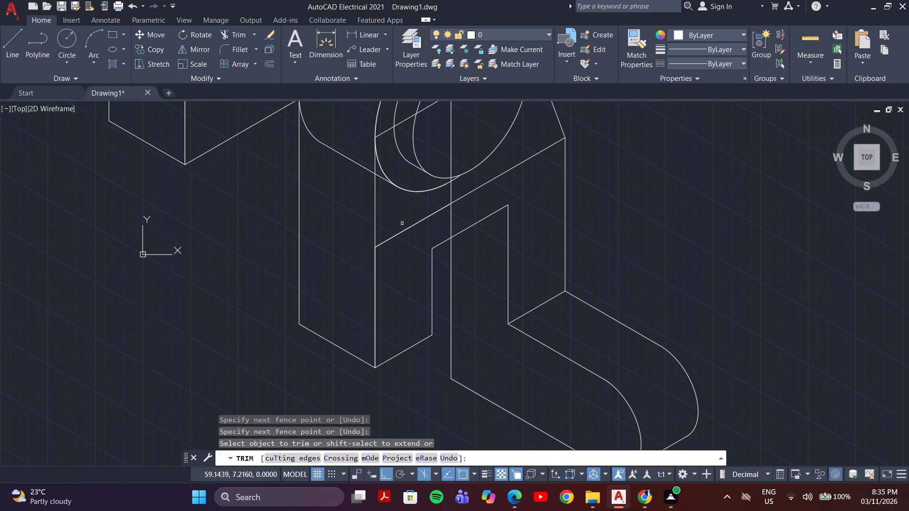
pyautogui.click(405, 250)
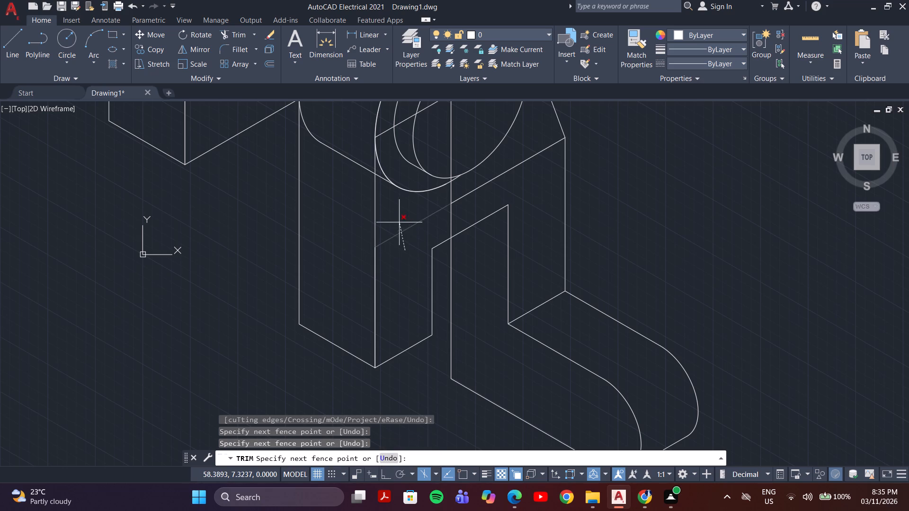
pyautogui.click(399, 222)
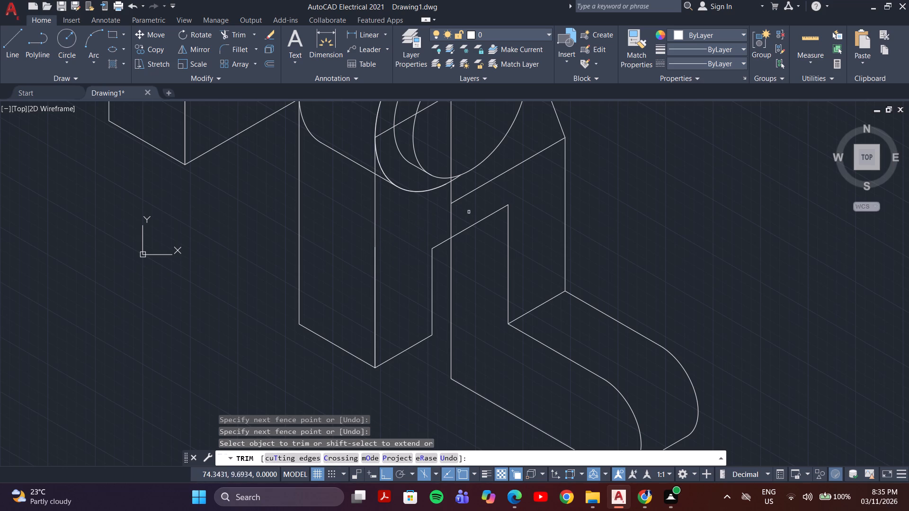
pyautogui.click(466, 208)
pyautogui.click(438, 219)
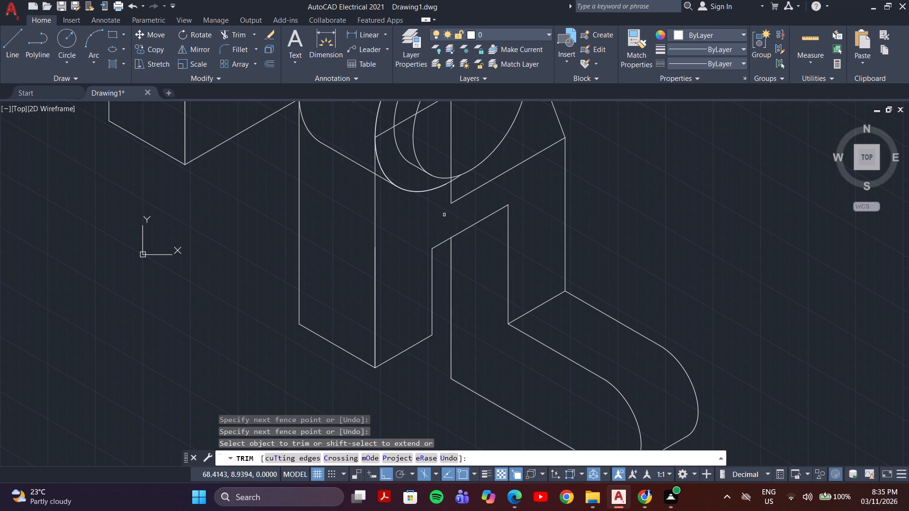
pyautogui.scroll(-2, 453, 210)
pyautogui.scroll(3, 453, 207)
pyautogui.click(470, 189)
pyautogui.click(442, 208)
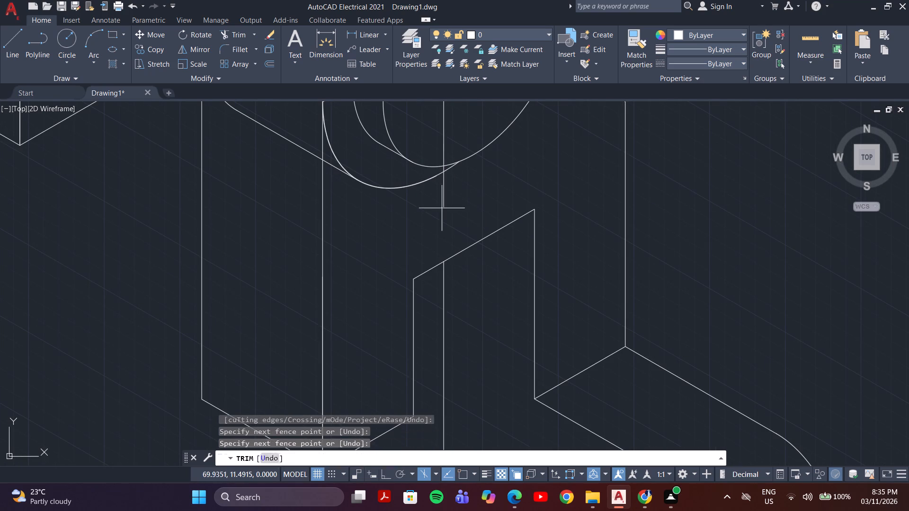
# Trim the hidden sloping tangent edge and the rear arc's lower end from the support's side face, including the stub beside the front arc.
pyautogui.click(462, 190)
pyautogui.scroll(-2, 373, 228)
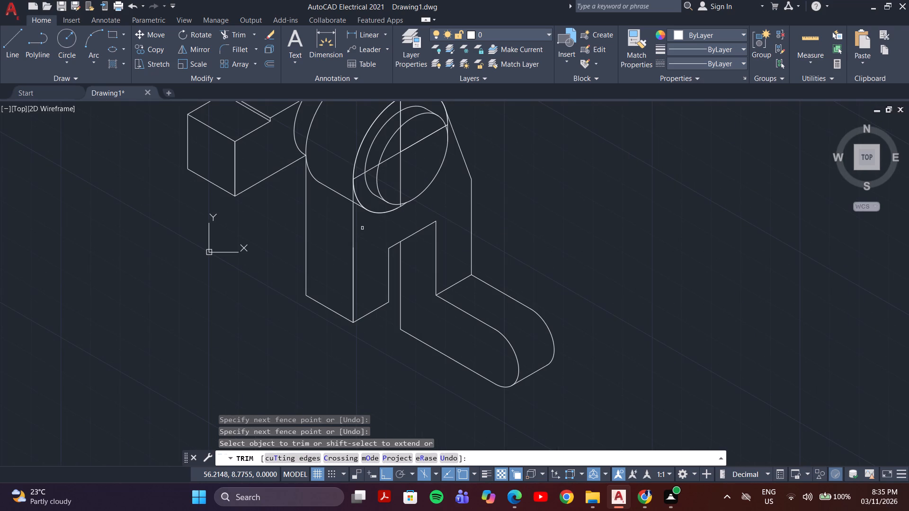
pyautogui.click(324, 217)
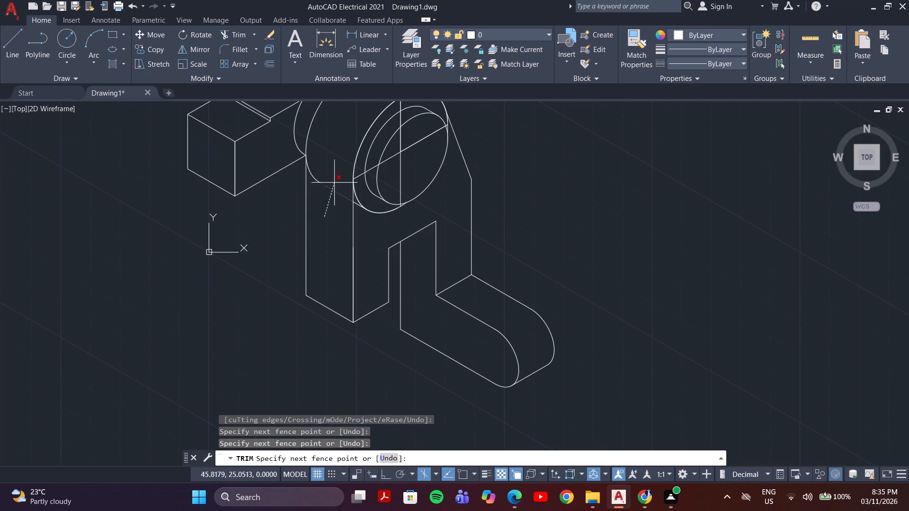
pyautogui.click(336, 172)
pyautogui.click(313, 174)
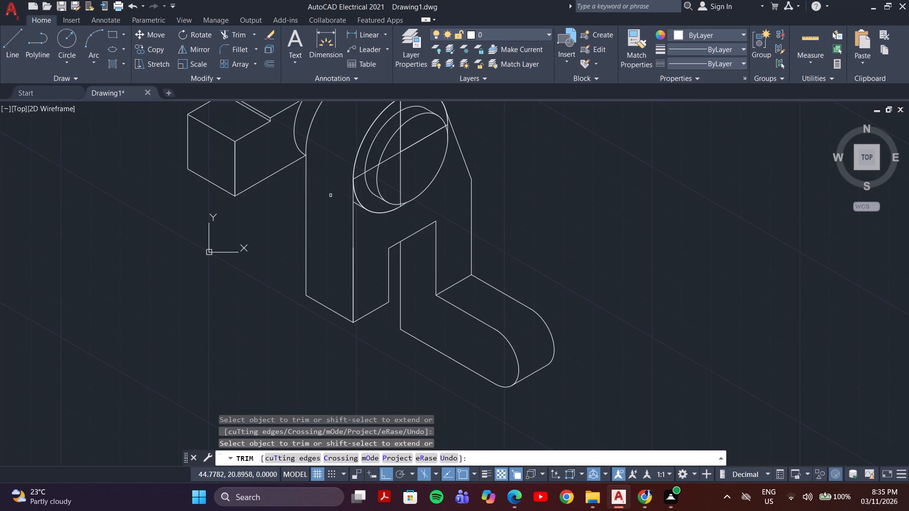
pyautogui.moveTo(328, 197); pyautogui.dragTo(322, 218, button='middle')
pyautogui.scroll(3, 352, 222)
pyautogui.click(346, 248)
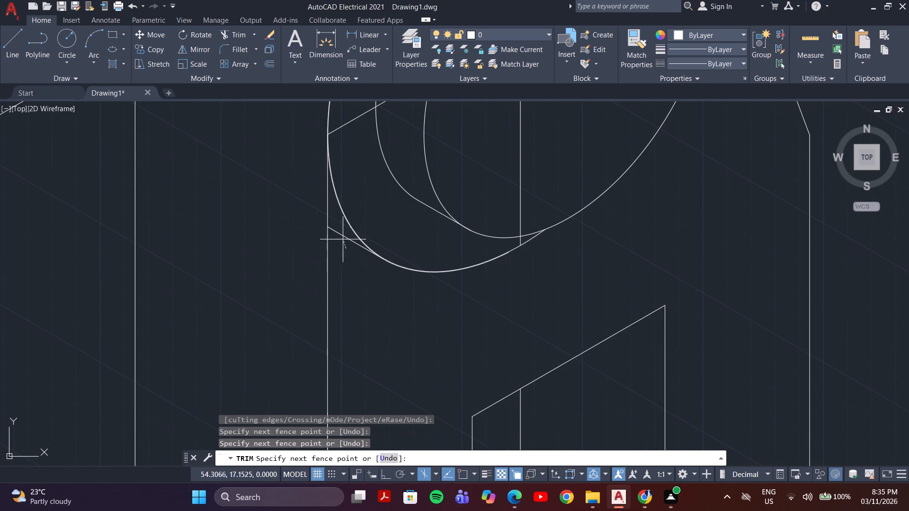
pyautogui.click(339, 229)
pyautogui.scroll(-3, 319, 185)
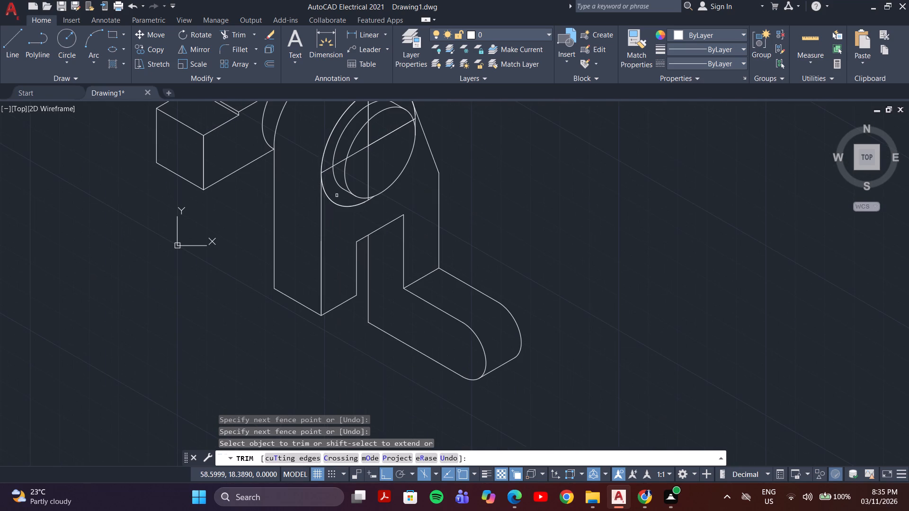
# Trim away the lower portions of the outer front arc around the underside of the cylinder's circular end.
pyautogui.click(337, 195)
pyautogui.click(330, 221)
pyautogui.scroll(7, 356, 205)
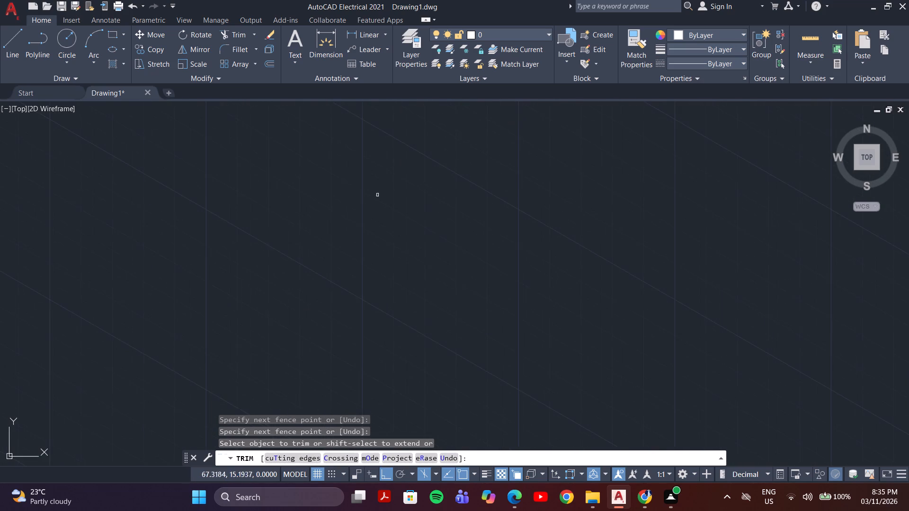
pyautogui.scroll(-3, 416, 177)
pyautogui.moveTo(416, 177); pyautogui.dragTo(388, 249, button='middle')
pyautogui.moveTo(423, 220); pyautogui.dragTo(460, 230)
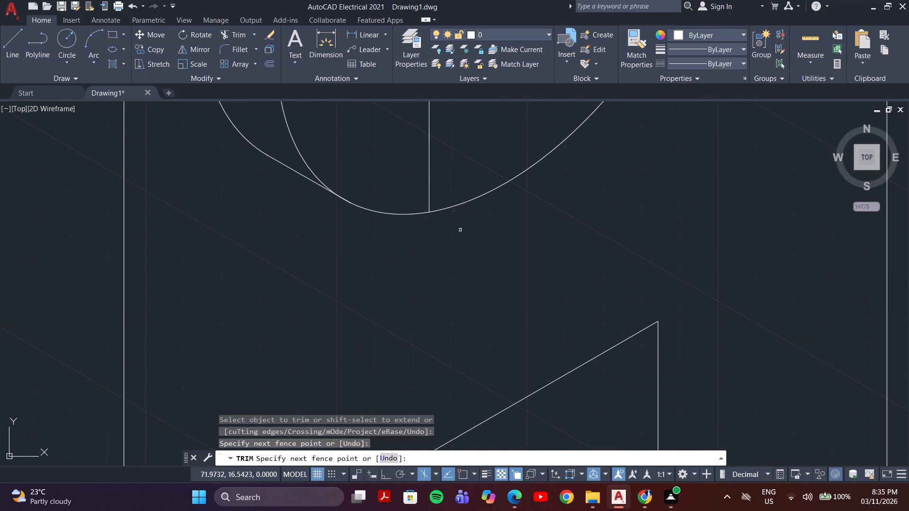
pyautogui.scroll(-3, 460, 230)
pyautogui.scroll(-1, 399, 205)
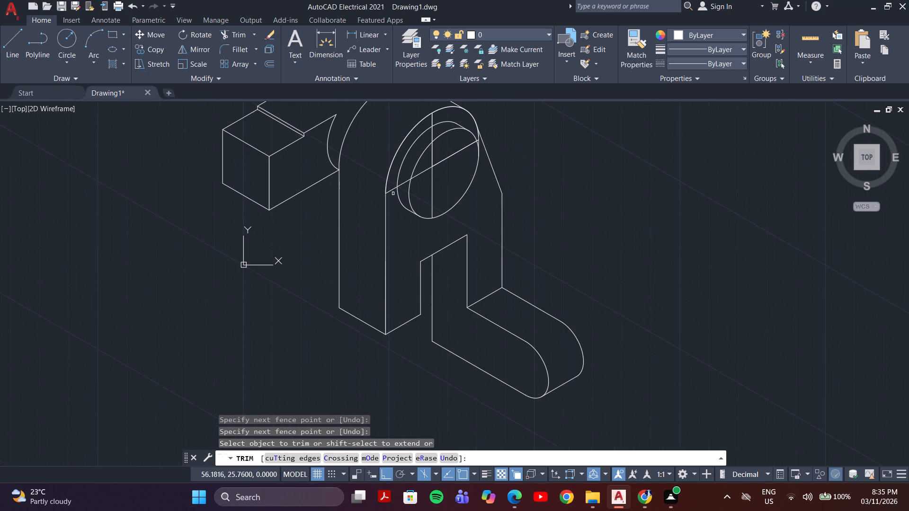
pyautogui.press('Escape')
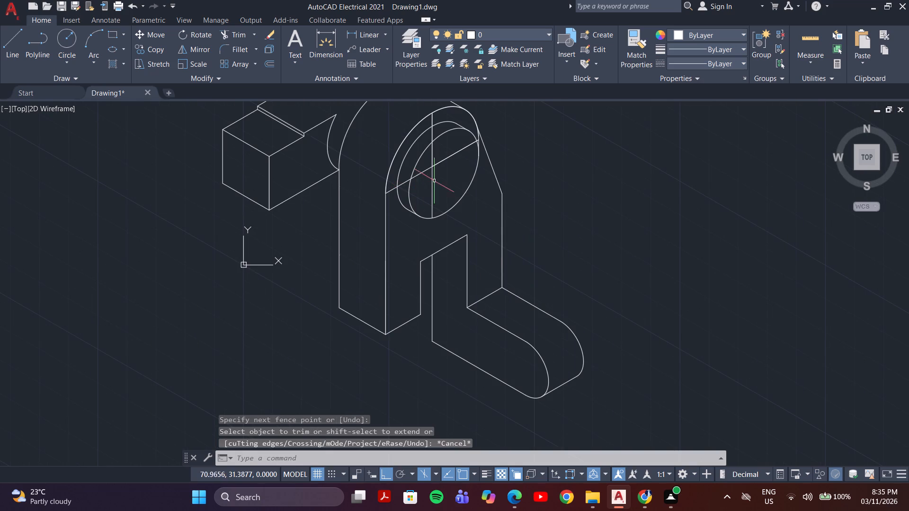
# Erase the vertical and sloping centre lines across the cylinder's circular front face, including the overlapping half line.
pyautogui.click(438, 161)
pyautogui.click(437, 155)
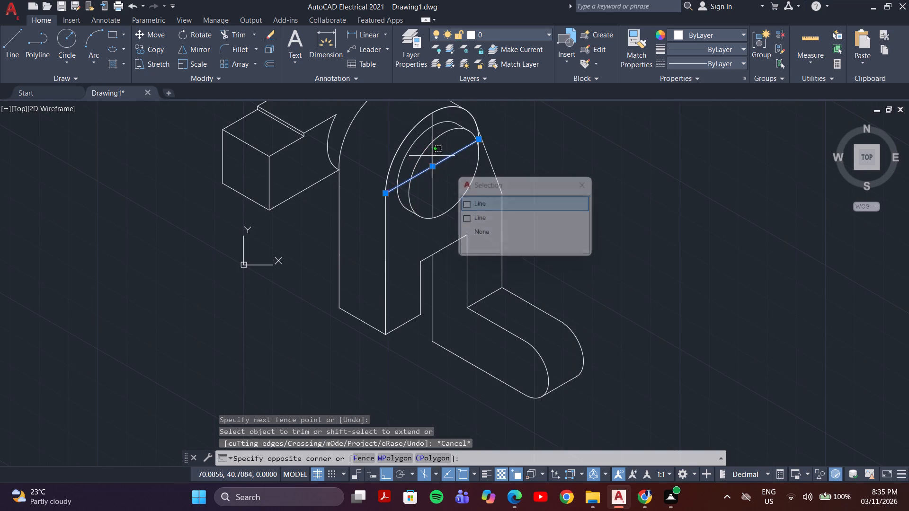
pyautogui.click(425, 160)
pyautogui.press('Delete')
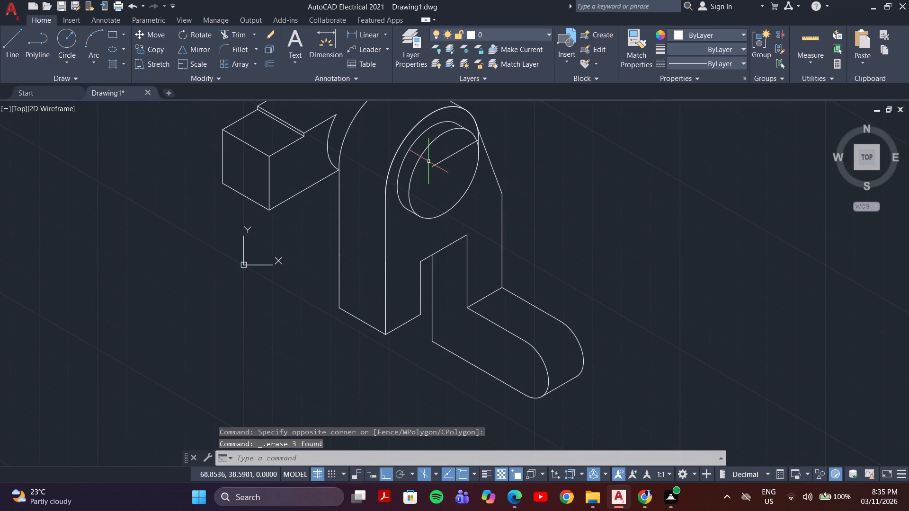
pyautogui.click(442, 177)
pyautogui.click(431, 161)
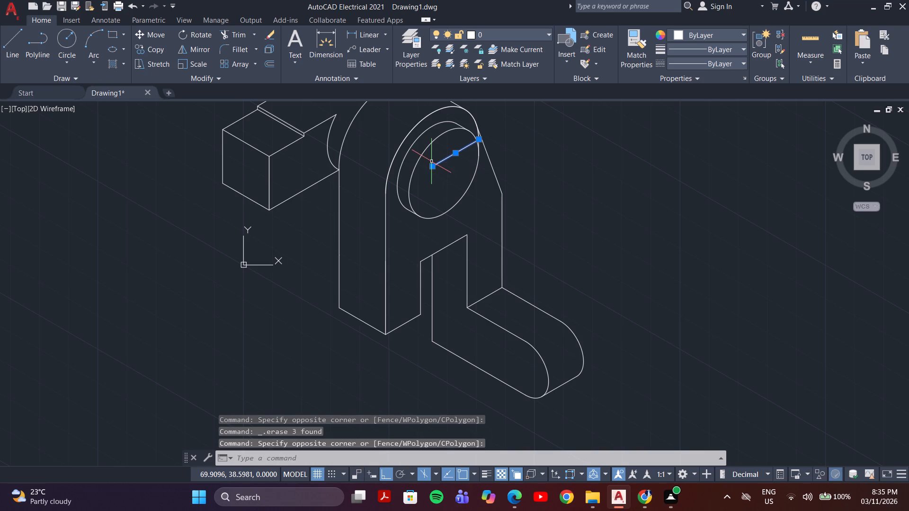
pyautogui.press('Delete')
# Trim the leftover arc end and short vertical segment between the circular end and the support's sloping edge.
pyautogui.moveTo(480, 134); pyautogui.dragTo(454, 159, button='middle')
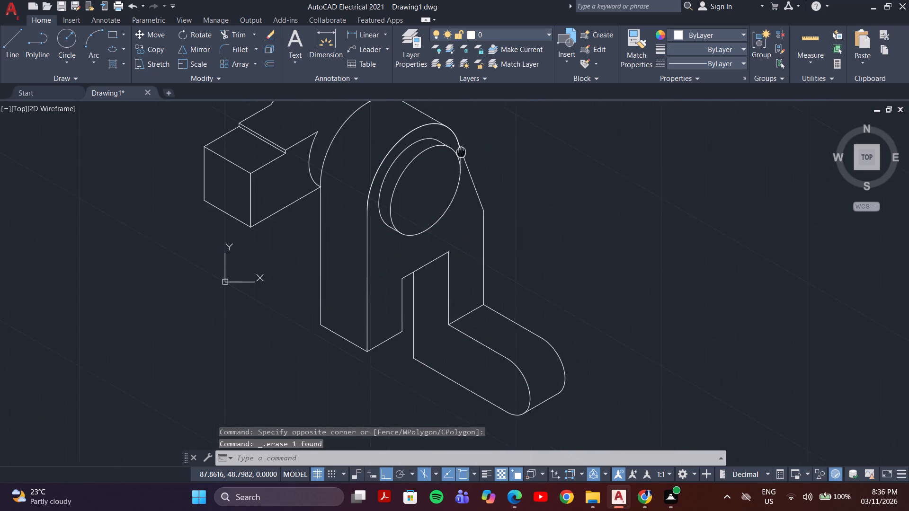
pyautogui.moveTo(454, 159); pyautogui.dragTo(450, 167, button='middle')
pyautogui.scroll(3, 449, 167)
pyautogui.write('tr')
pyautogui.press('Return')
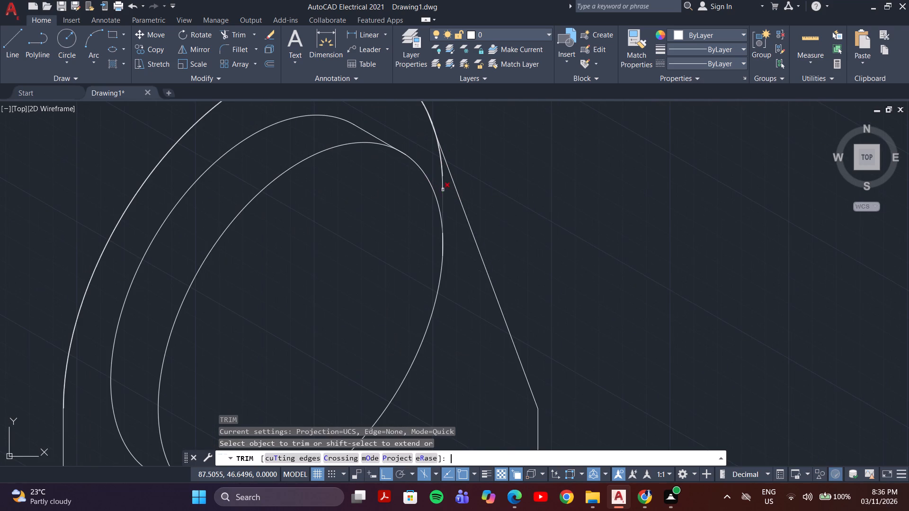
pyautogui.click(441, 190)
pyautogui.press('Escape')
pyautogui.press('Escape')
pyautogui.write('tr')
pyautogui.press('Return')
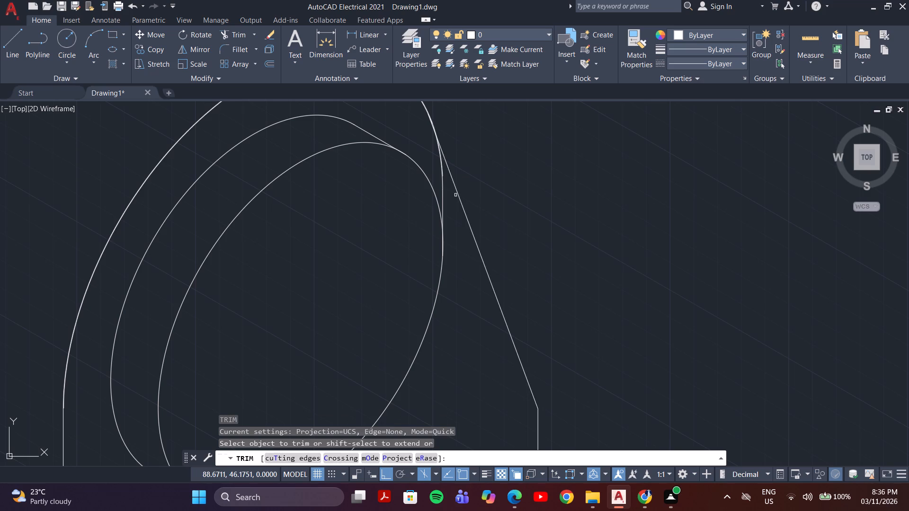
pyautogui.moveTo(452, 195); pyautogui.dragTo(432, 178)
pyautogui.moveTo(436, 175); pyautogui.dragTo(448, 176)
pyautogui.scroll(-3, 447, 188)
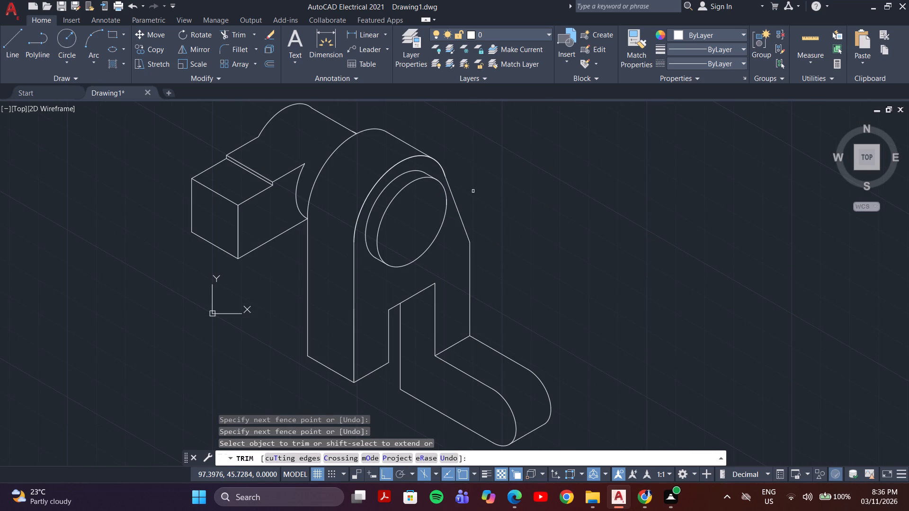
pyautogui.scroll(-1, 473, 191)
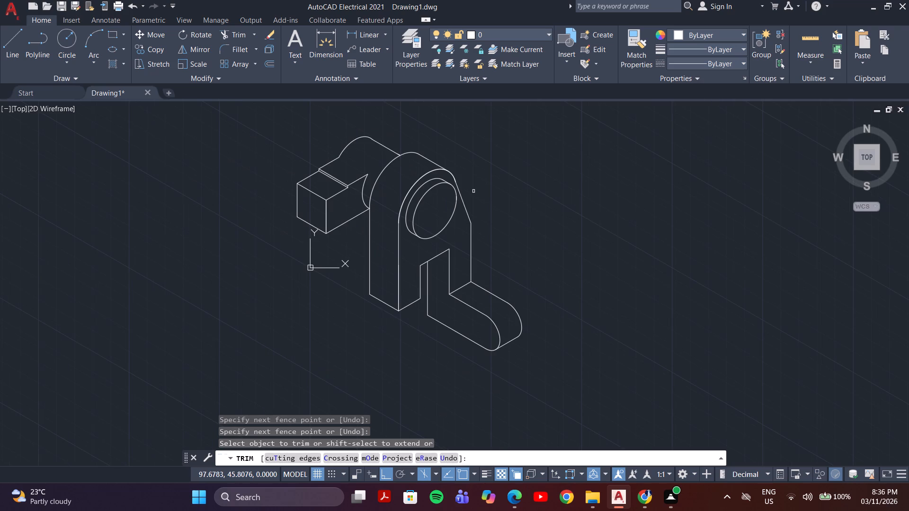
pyautogui.moveTo(553, 208); pyautogui.dragTo(505, 211, button='middle')
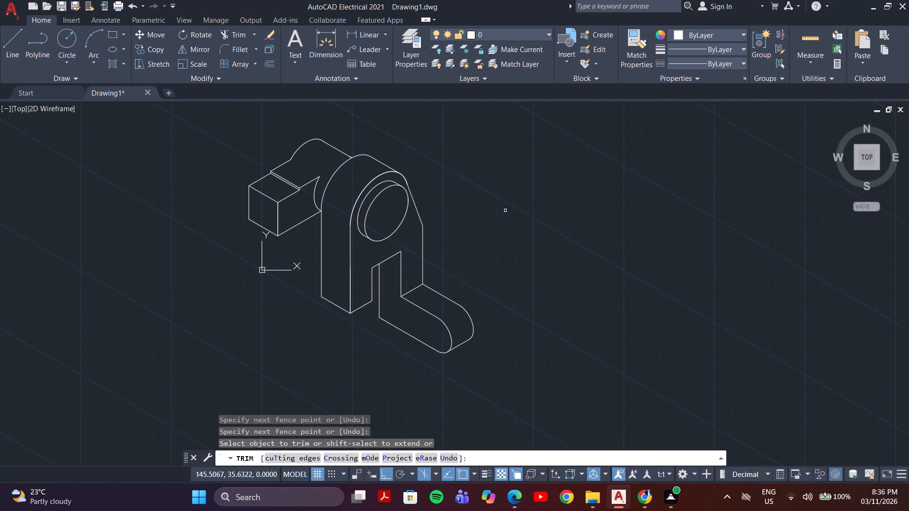
pyautogui.scroll(-1, 505, 211)
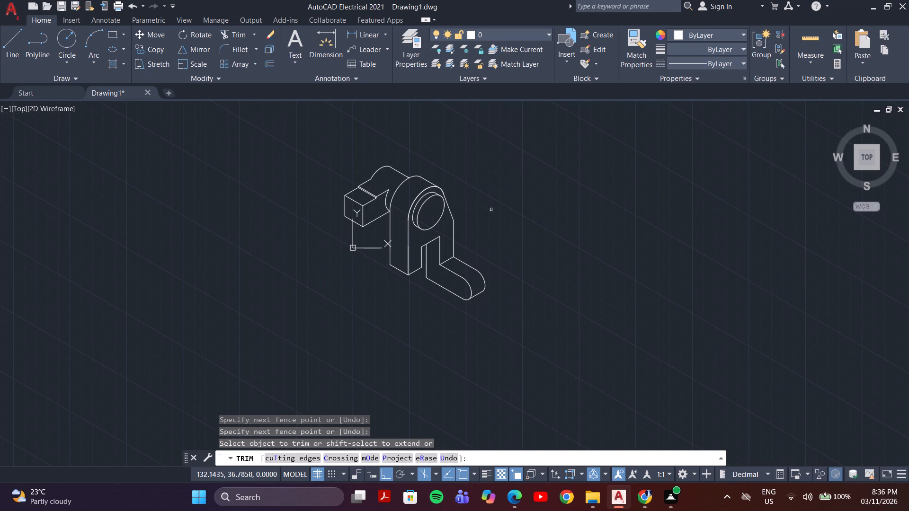
pyautogui.scroll(1, 382, 201)
pyautogui.press('Escape')
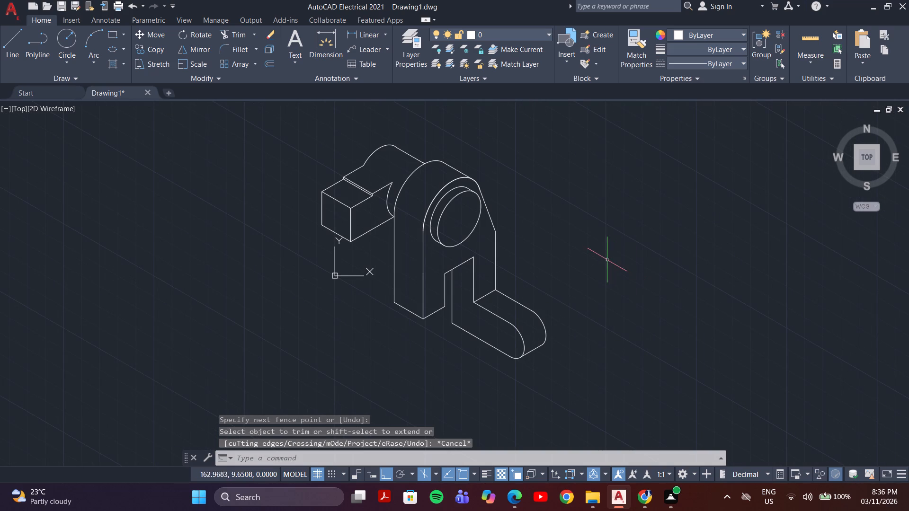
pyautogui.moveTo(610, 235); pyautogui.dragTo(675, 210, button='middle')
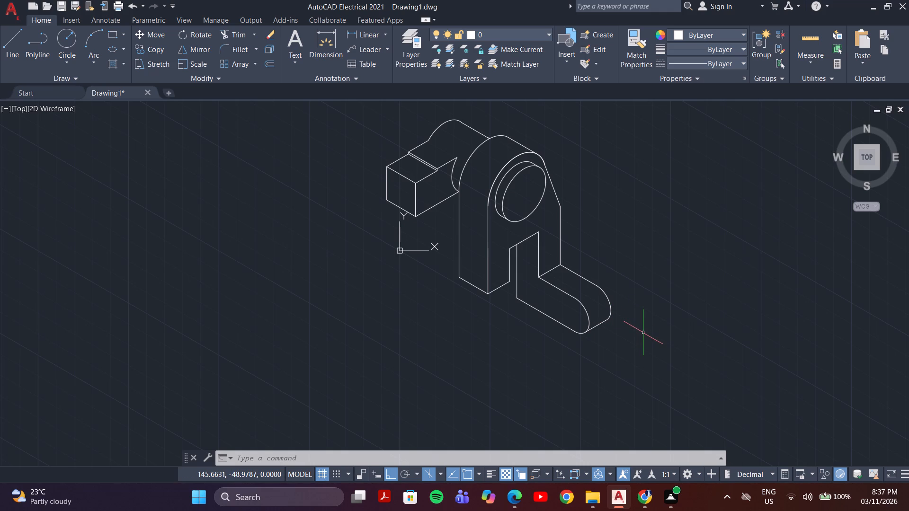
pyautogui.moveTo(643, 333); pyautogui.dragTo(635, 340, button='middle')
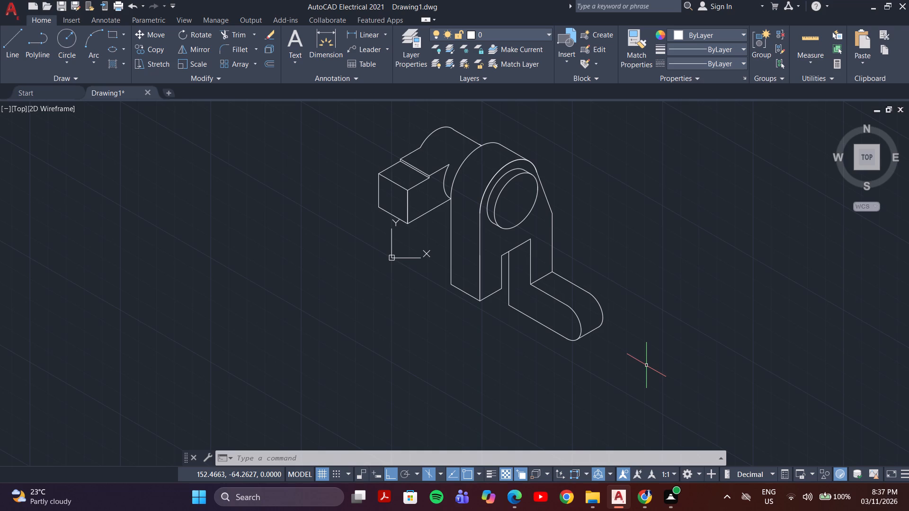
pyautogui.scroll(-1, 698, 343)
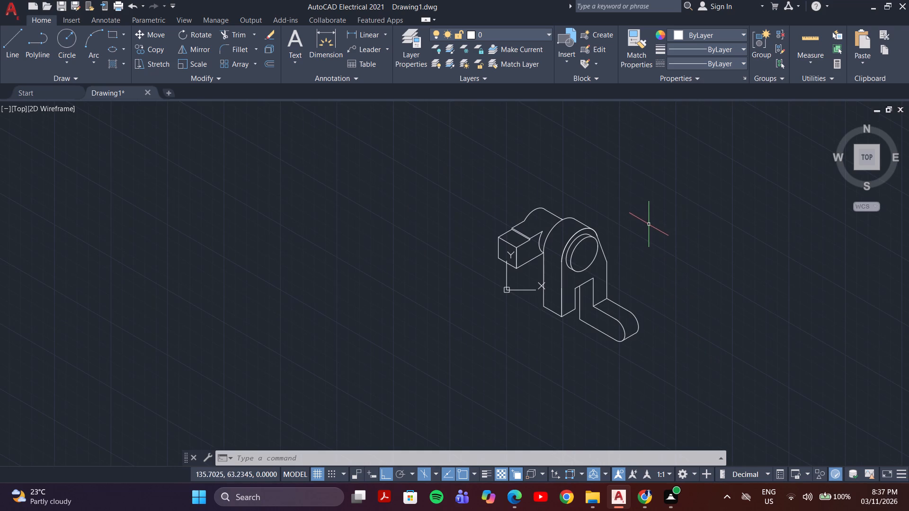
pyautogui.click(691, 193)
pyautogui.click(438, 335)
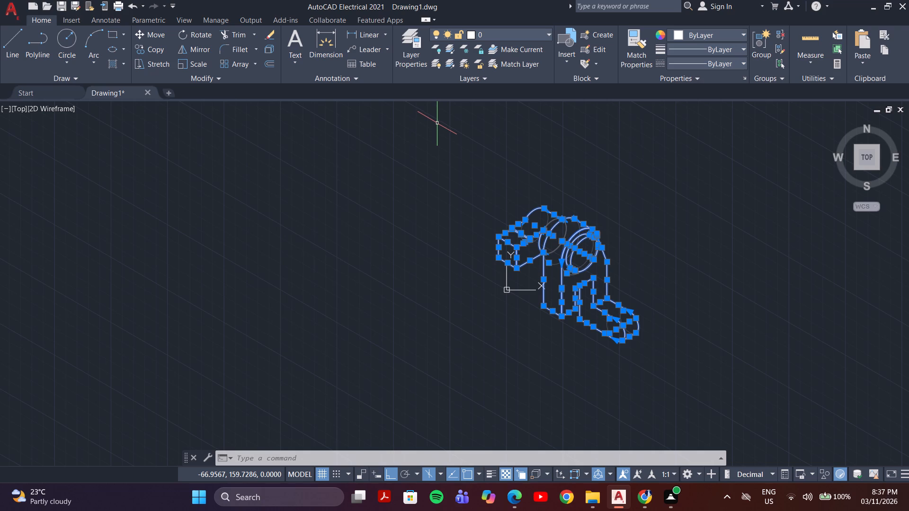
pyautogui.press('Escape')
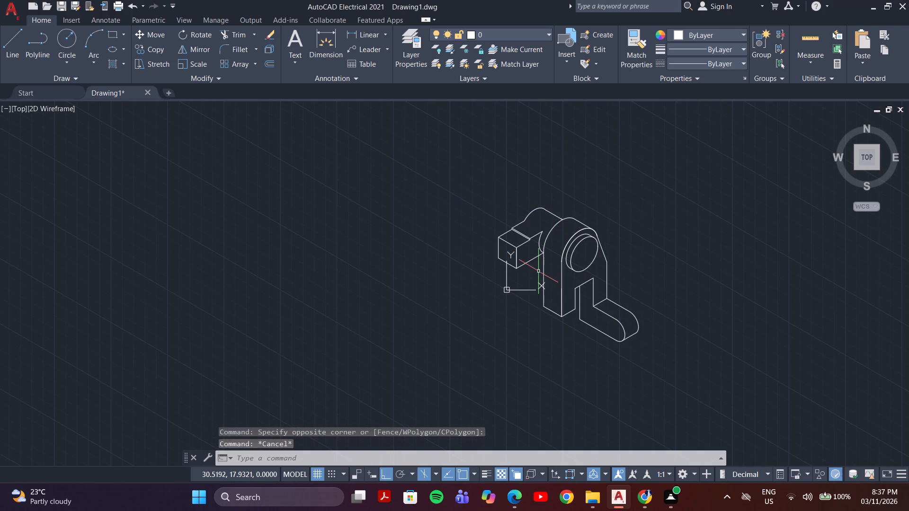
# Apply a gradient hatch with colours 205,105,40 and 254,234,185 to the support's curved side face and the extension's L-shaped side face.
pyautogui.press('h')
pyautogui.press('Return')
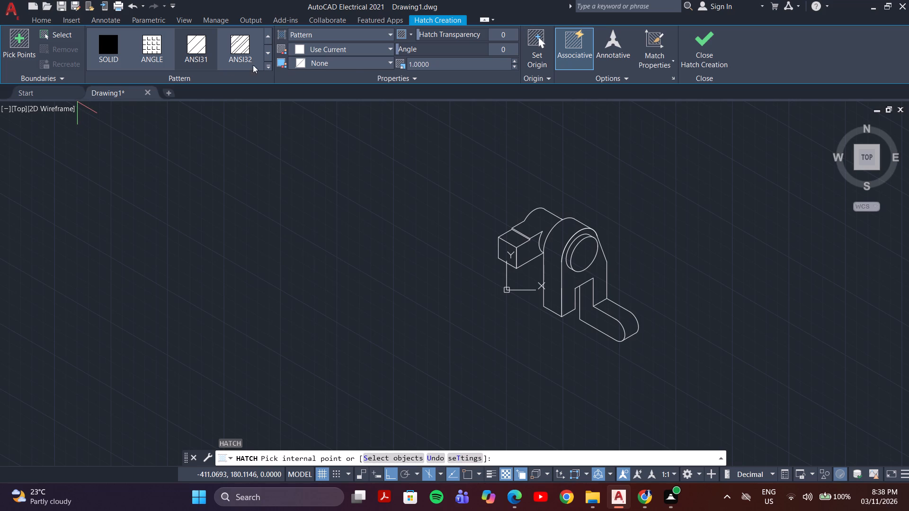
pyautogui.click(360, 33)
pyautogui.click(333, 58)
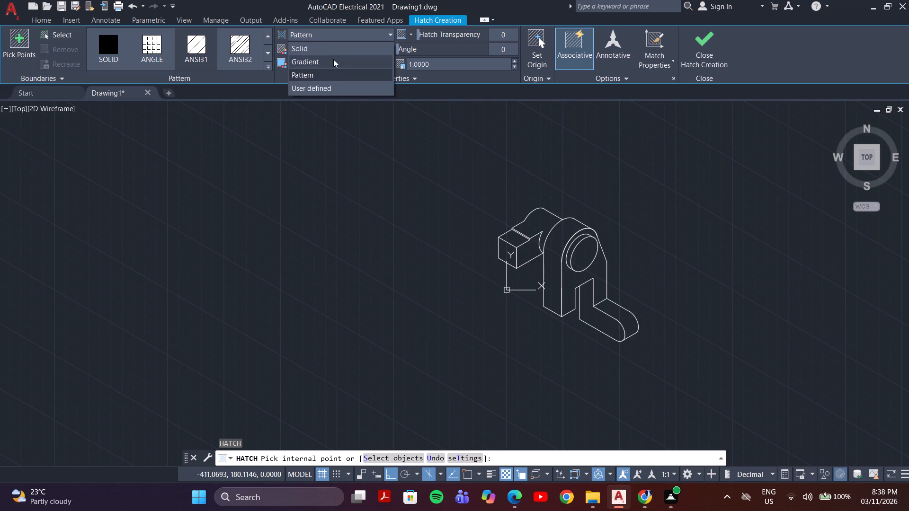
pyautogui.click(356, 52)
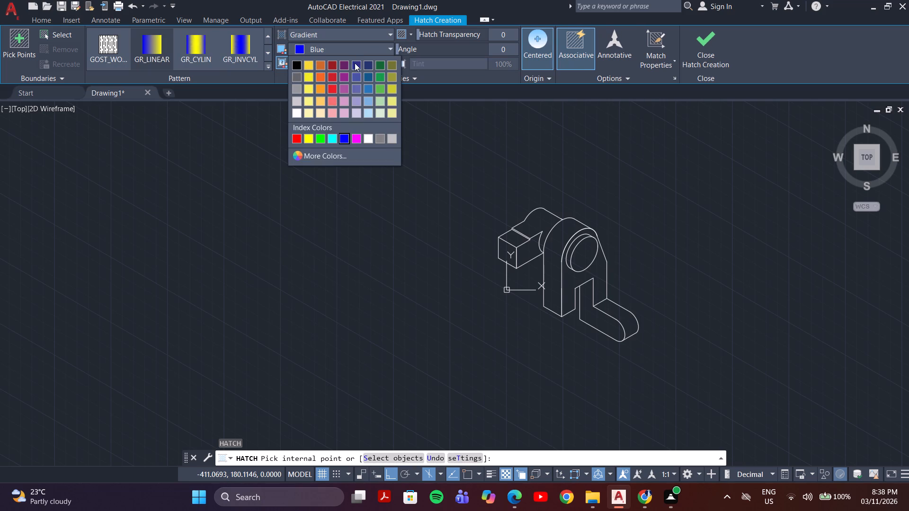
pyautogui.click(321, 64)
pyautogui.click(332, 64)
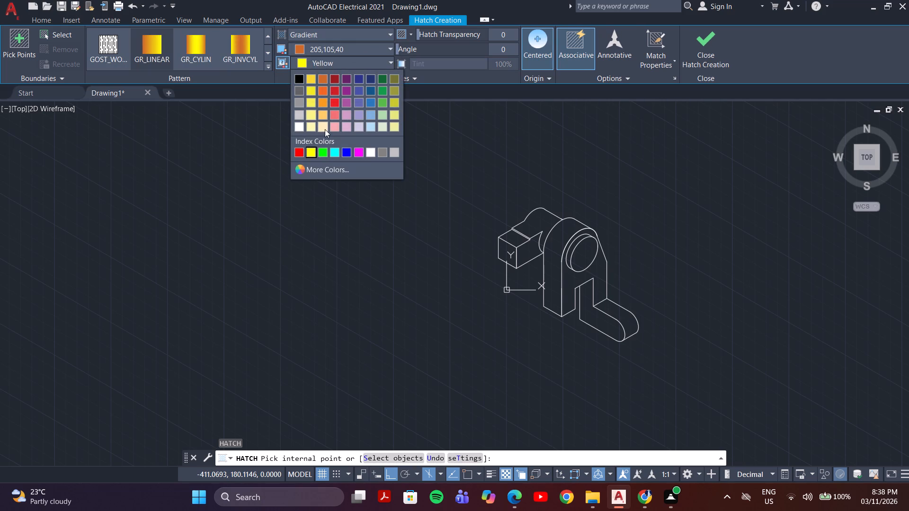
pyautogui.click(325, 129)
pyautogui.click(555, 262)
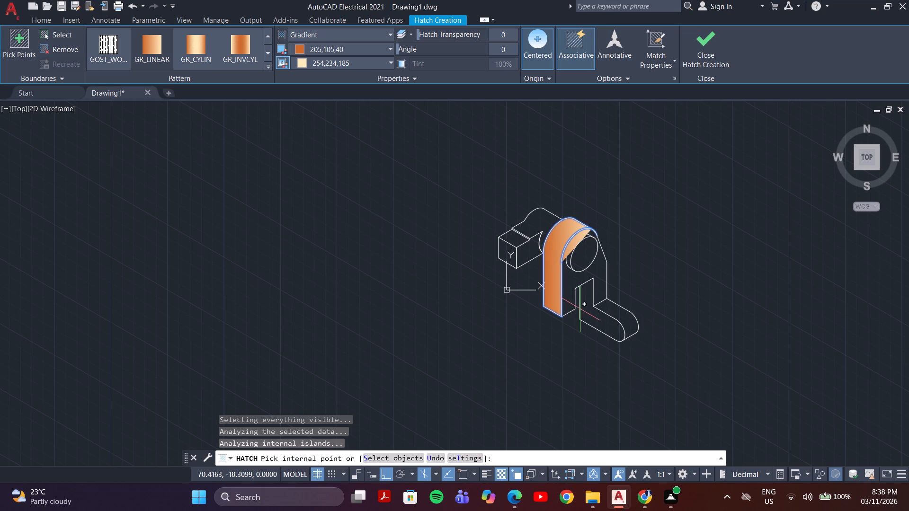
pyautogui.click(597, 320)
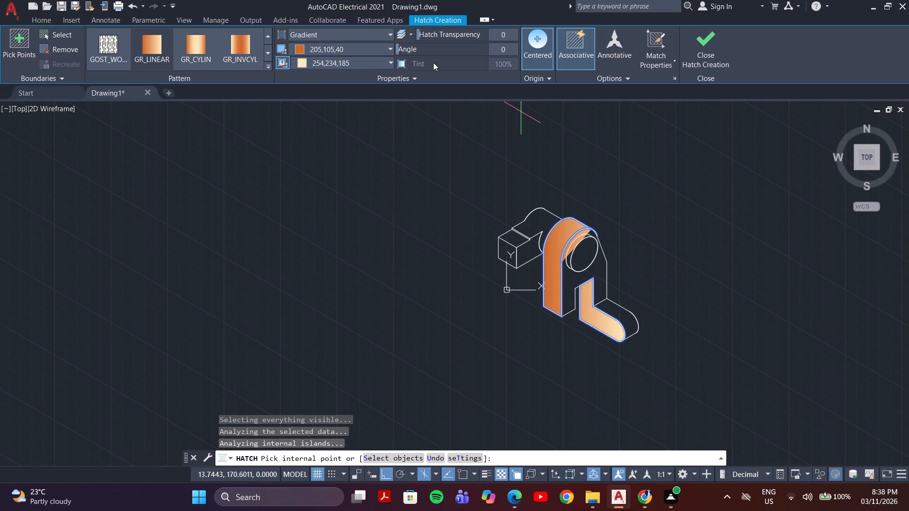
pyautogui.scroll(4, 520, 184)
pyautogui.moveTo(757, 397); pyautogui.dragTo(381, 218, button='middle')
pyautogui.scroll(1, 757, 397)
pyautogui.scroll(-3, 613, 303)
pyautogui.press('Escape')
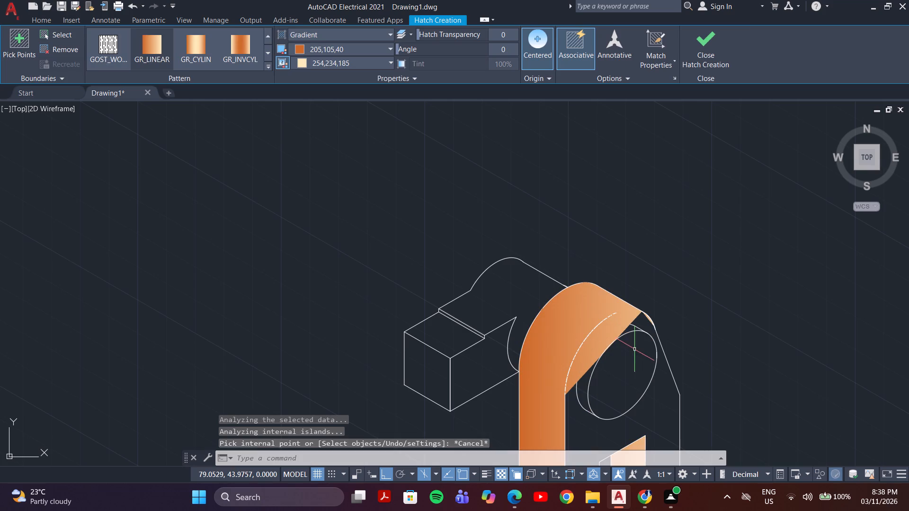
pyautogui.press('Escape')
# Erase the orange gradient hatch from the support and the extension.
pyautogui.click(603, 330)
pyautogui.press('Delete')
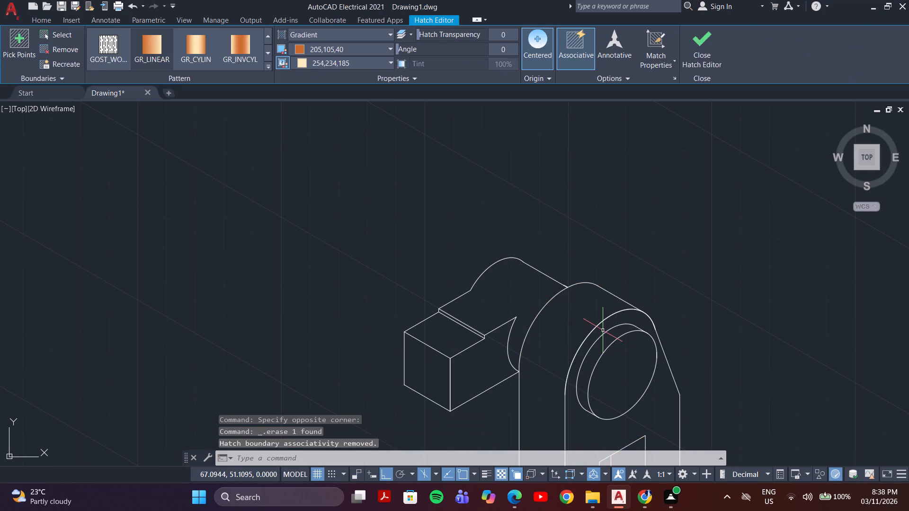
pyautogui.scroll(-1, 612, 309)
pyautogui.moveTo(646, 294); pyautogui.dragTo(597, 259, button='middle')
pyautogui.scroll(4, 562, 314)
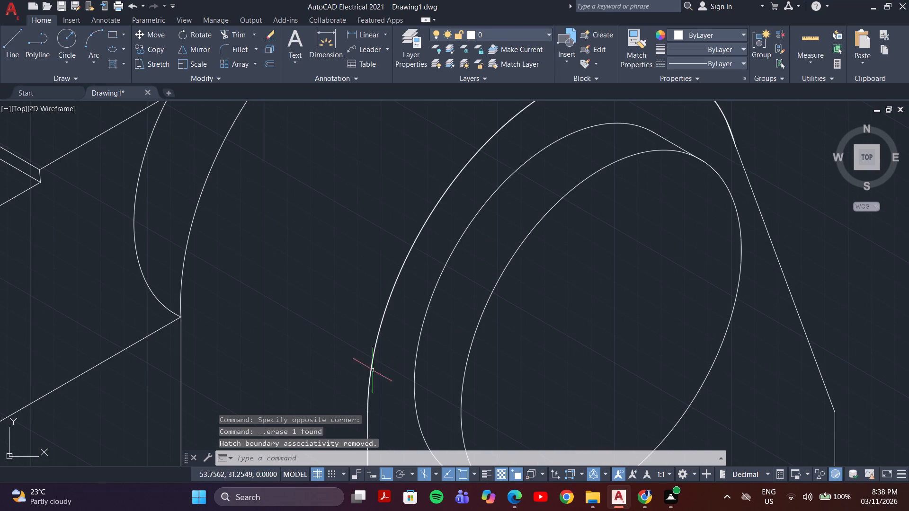
# Erase one of the two overlapping elliptical arcs that outline the support's rounded front face.
pyautogui.click(368, 378)
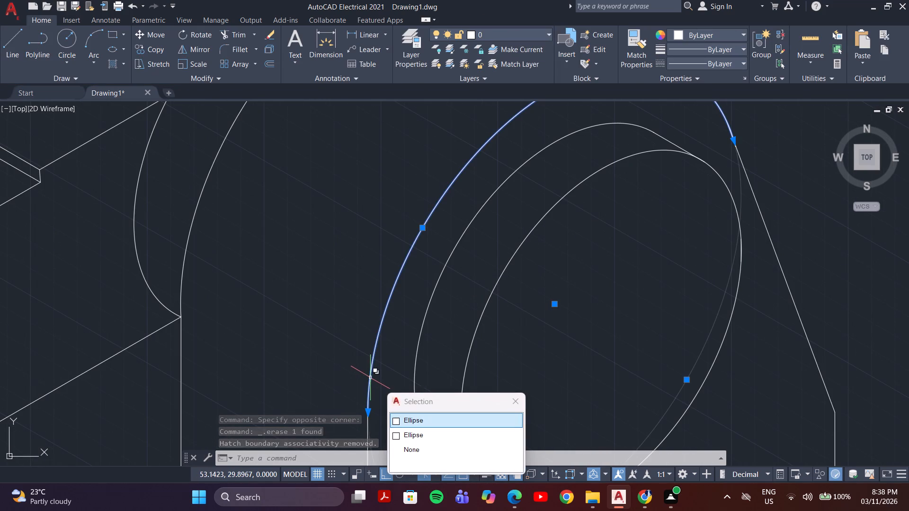
pyautogui.click(404, 438)
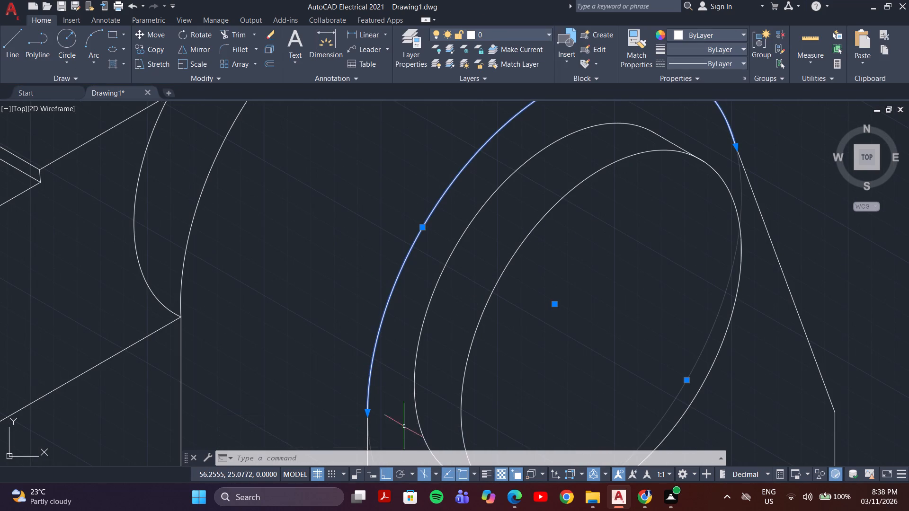
pyautogui.press('Delete')
# Trim the stray overlapping arc and line ends where the support's outer front arc meets its sloping edge.
pyautogui.scroll(-1, 405, 359)
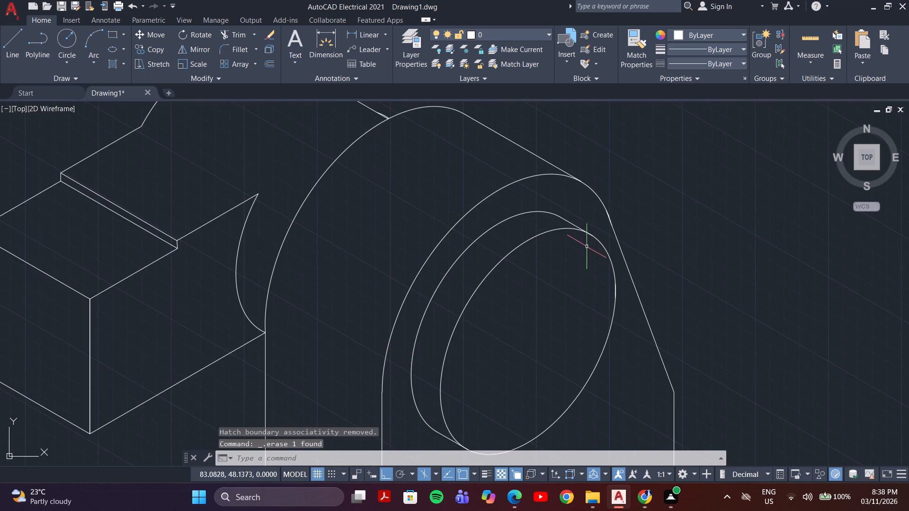
pyautogui.scroll(3, 601, 236)
pyautogui.moveTo(618, 194); pyautogui.dragTo(588, 247, button='middle')
pyautogui.scroll(4, 607, 203)
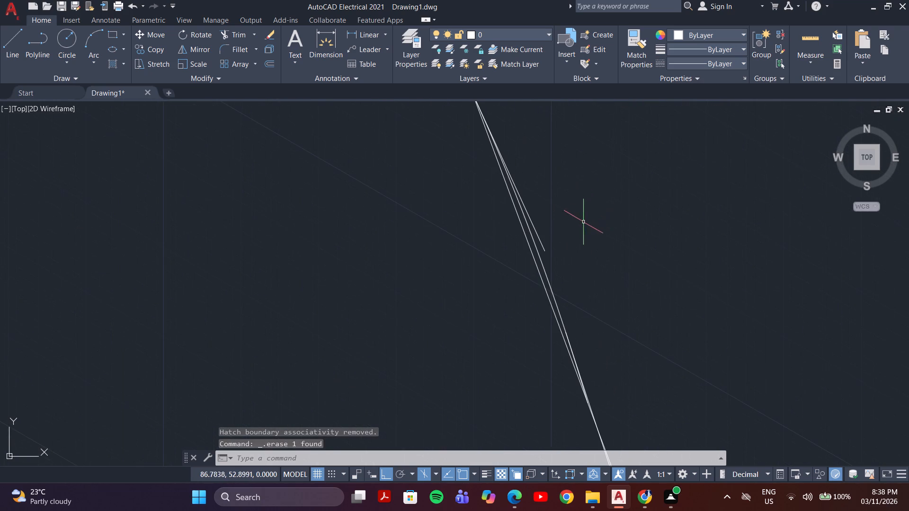
pyautogui.write('tr')
pyautogui.press('Return')
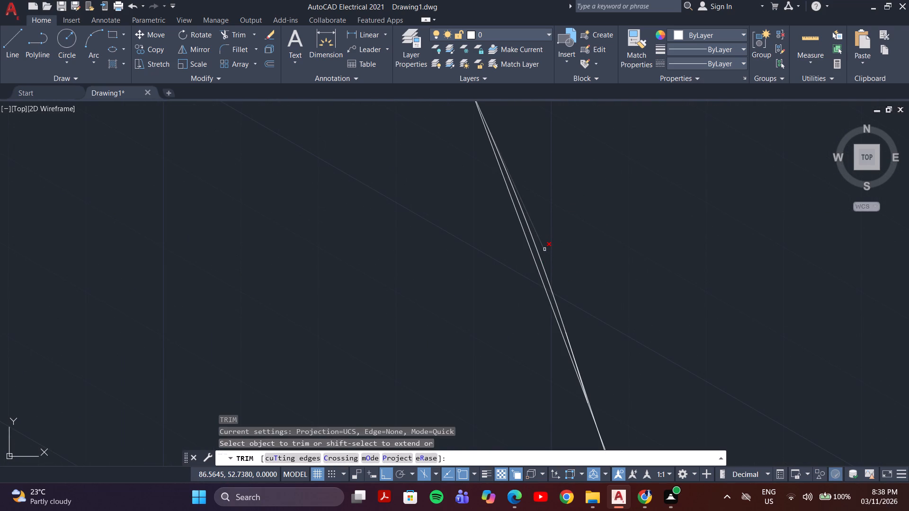
pyautogui.click(544, 249)
pyautogui.click(540, 253)
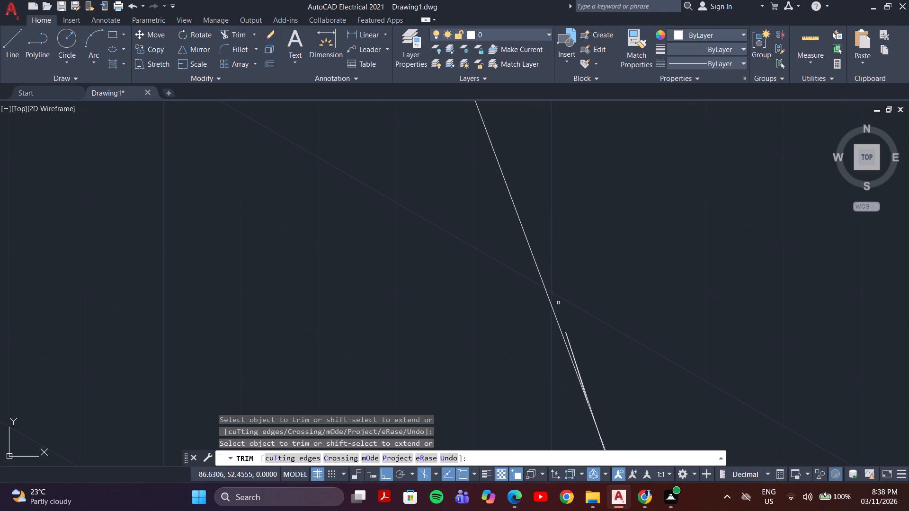
pyautogui.click(568, 332)
pyautogui.click(593, 372)
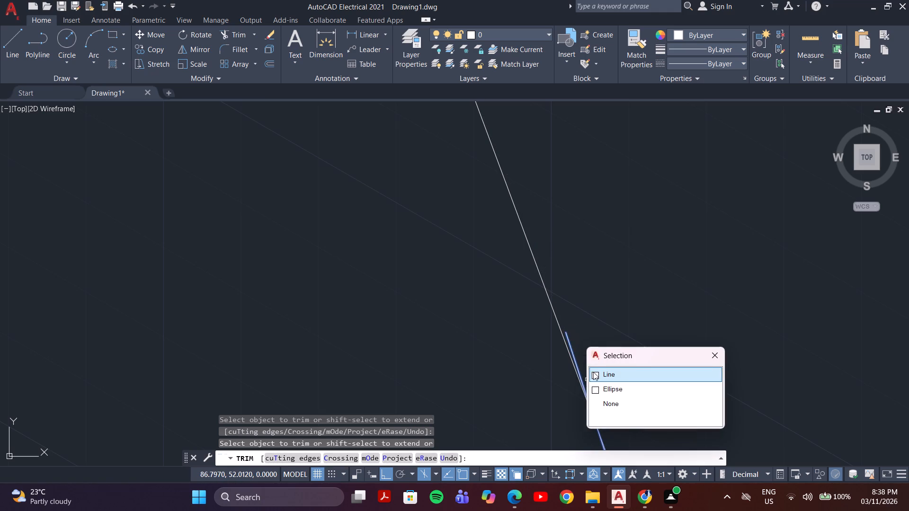
pyautogui.click(574, 352)
pyautogui.scroll(-4, 571, 352)
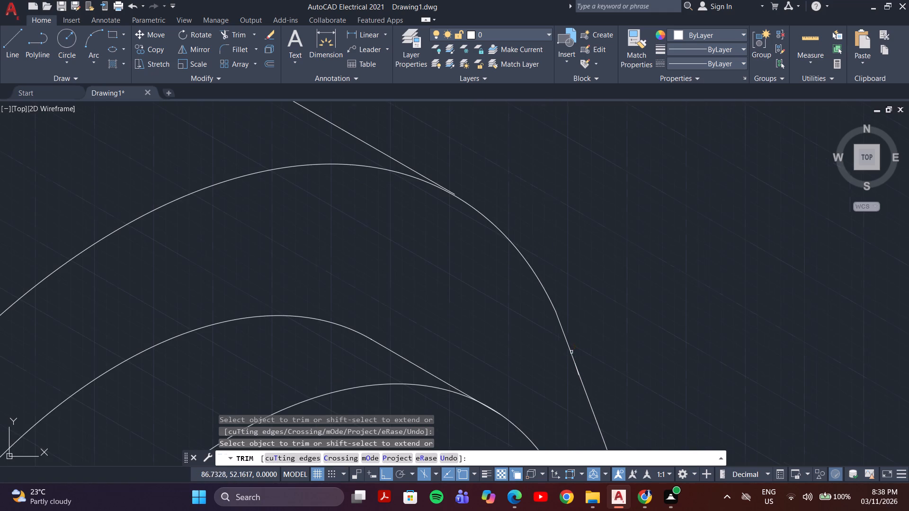
pyautogui.scroll(2, 555, 282)
pyautogui.scroll(-2, 552, 308)
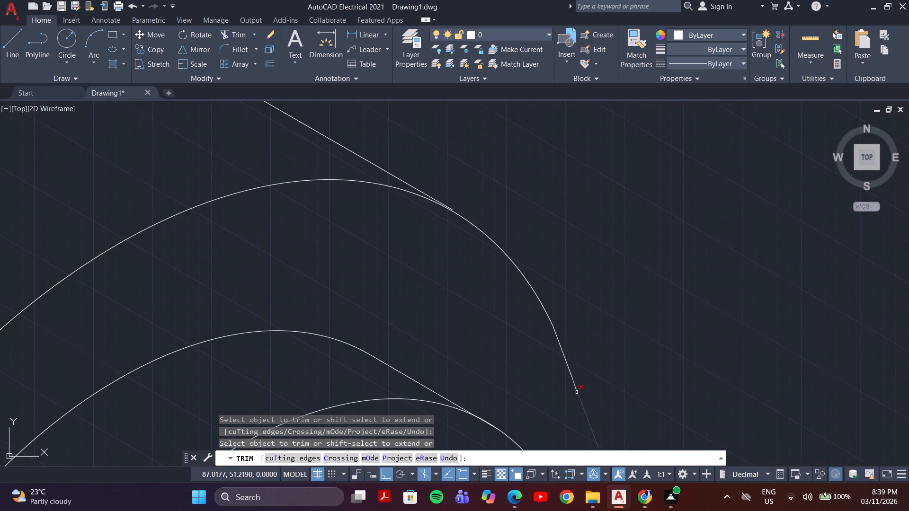
pyautogui.scroll(5, 577, 392)
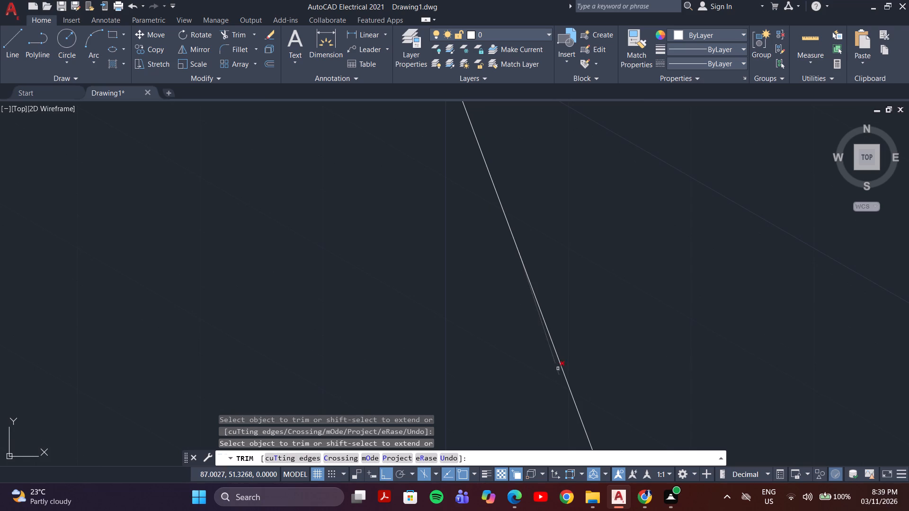
pyautogui.click(556, 370)
pyautogui.scroll(-6, 516, 303)
pyautogui.scroll(3, 428, 191)
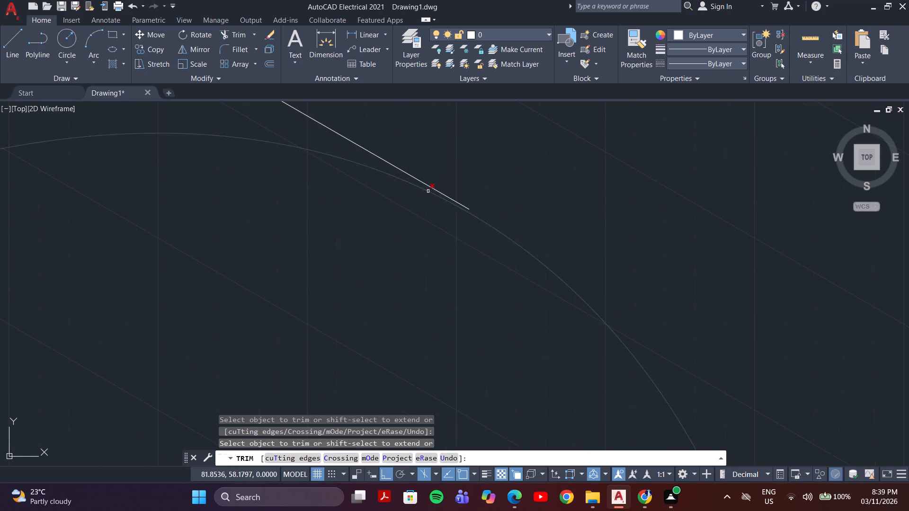
pyautogui.scroll(-1, 472, 211)
pyautogui.scroll(4, 472, 211)
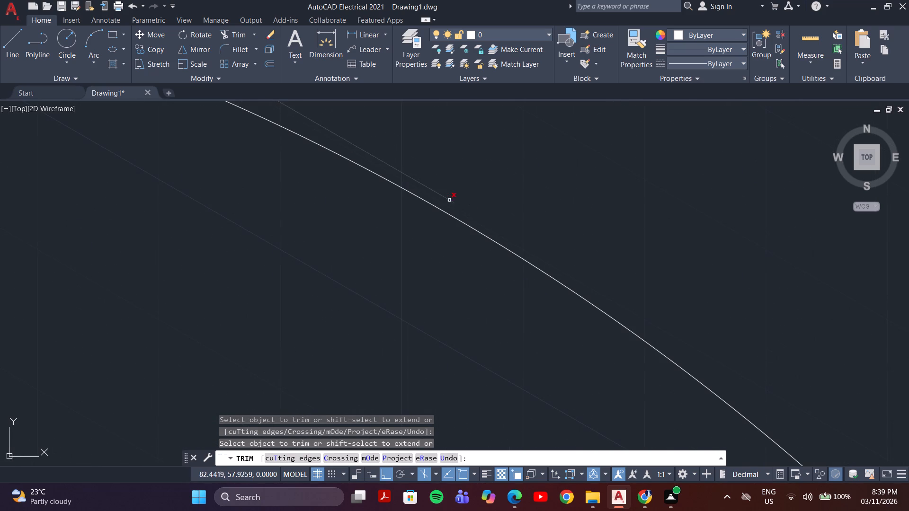
pyautogui.scroll(-3, 446, 205)
pyautogui.press('Escape')
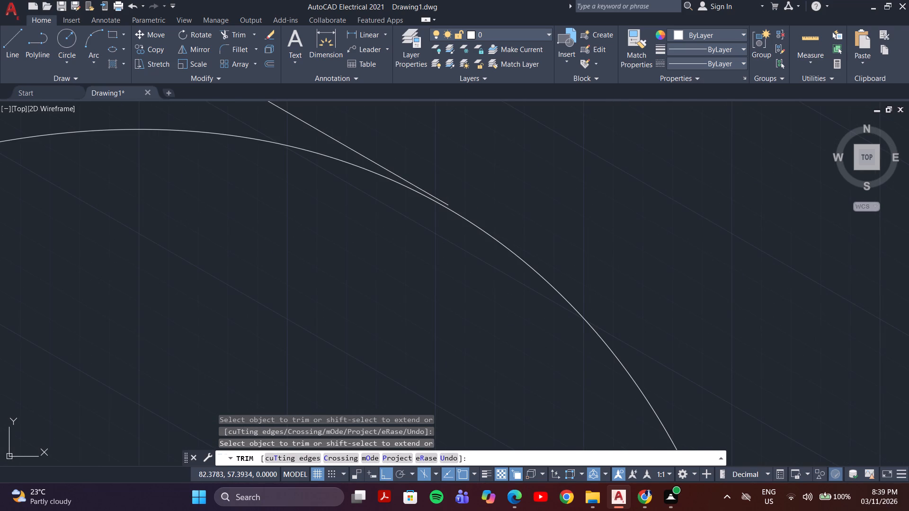
pyautogui.press('Escape')
pyautogui.press('Escape')
pyautogui.press('Escape')
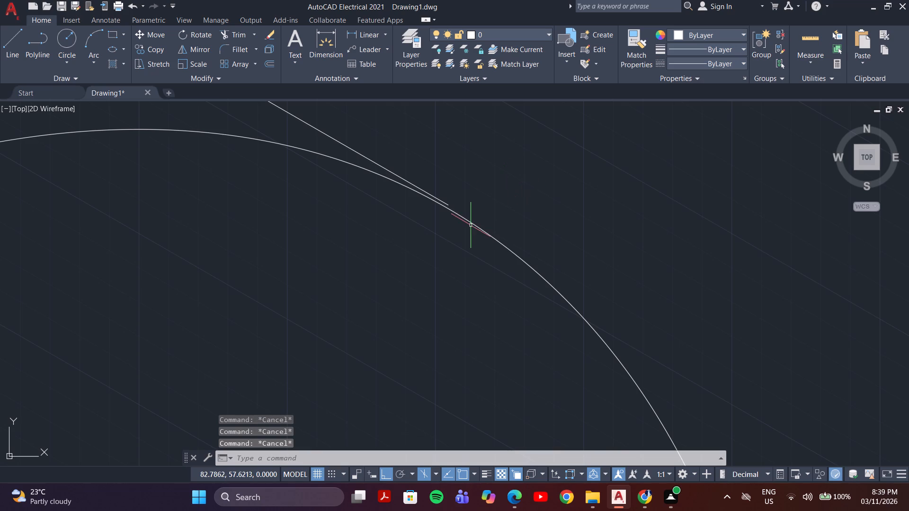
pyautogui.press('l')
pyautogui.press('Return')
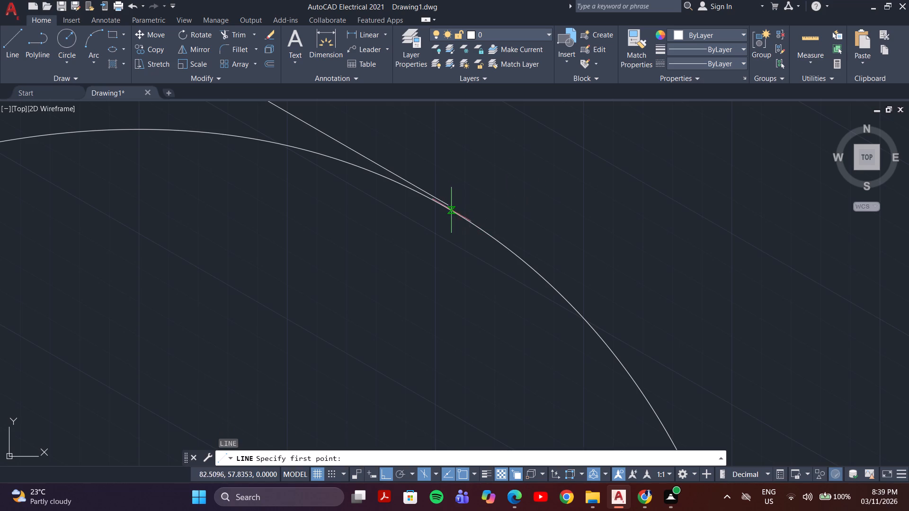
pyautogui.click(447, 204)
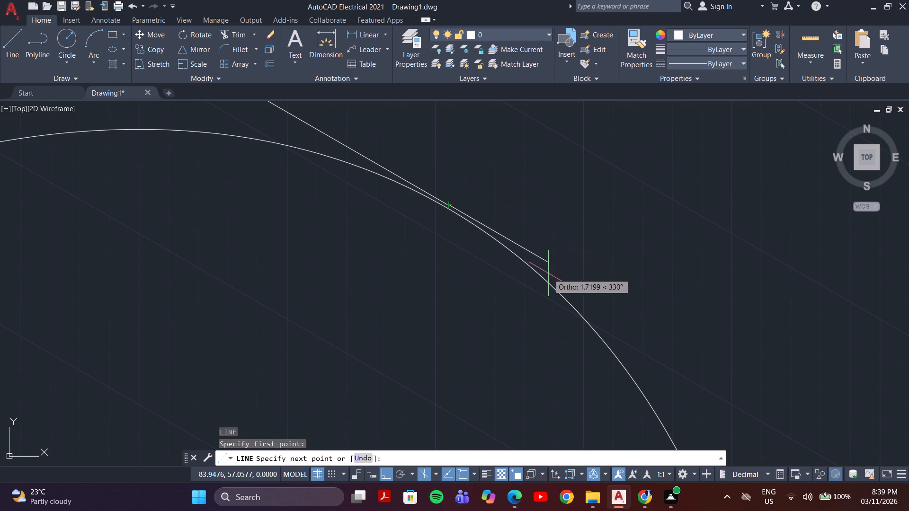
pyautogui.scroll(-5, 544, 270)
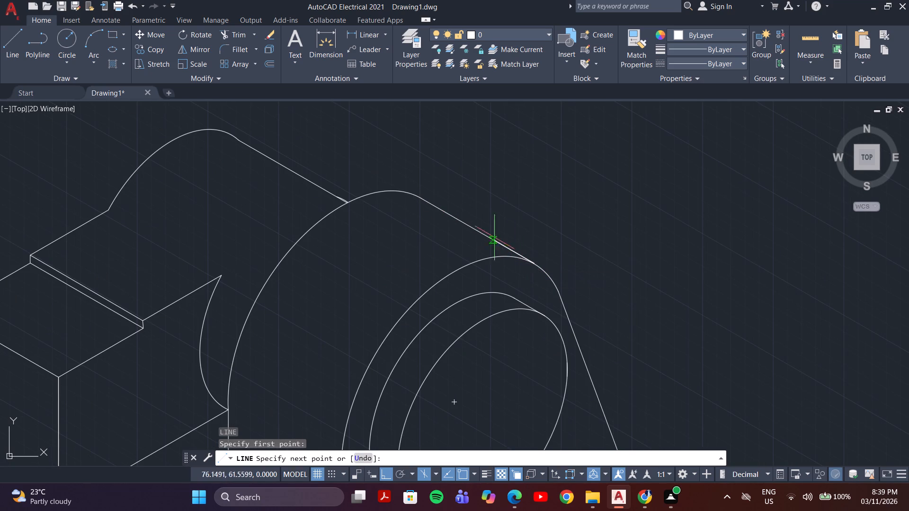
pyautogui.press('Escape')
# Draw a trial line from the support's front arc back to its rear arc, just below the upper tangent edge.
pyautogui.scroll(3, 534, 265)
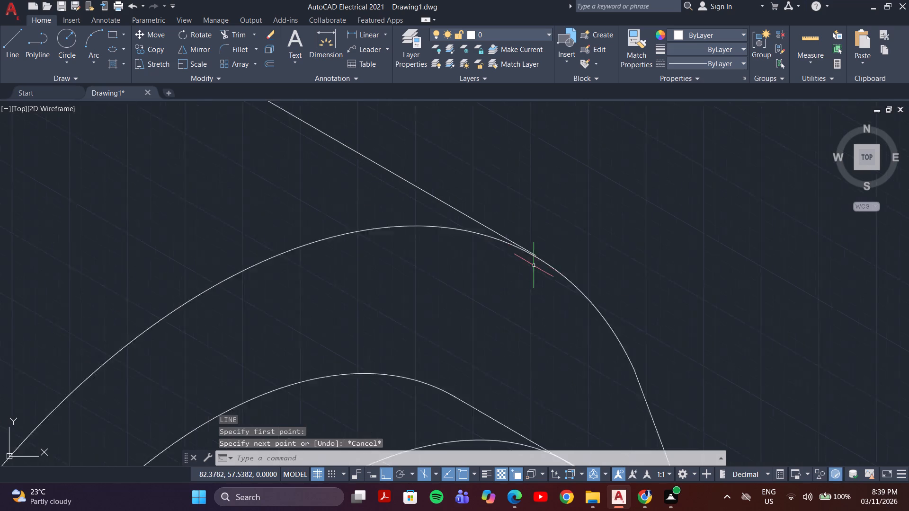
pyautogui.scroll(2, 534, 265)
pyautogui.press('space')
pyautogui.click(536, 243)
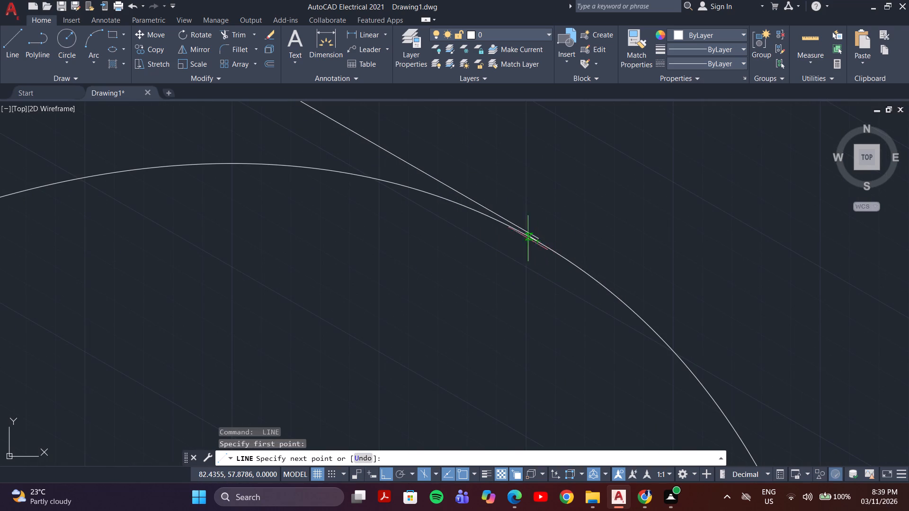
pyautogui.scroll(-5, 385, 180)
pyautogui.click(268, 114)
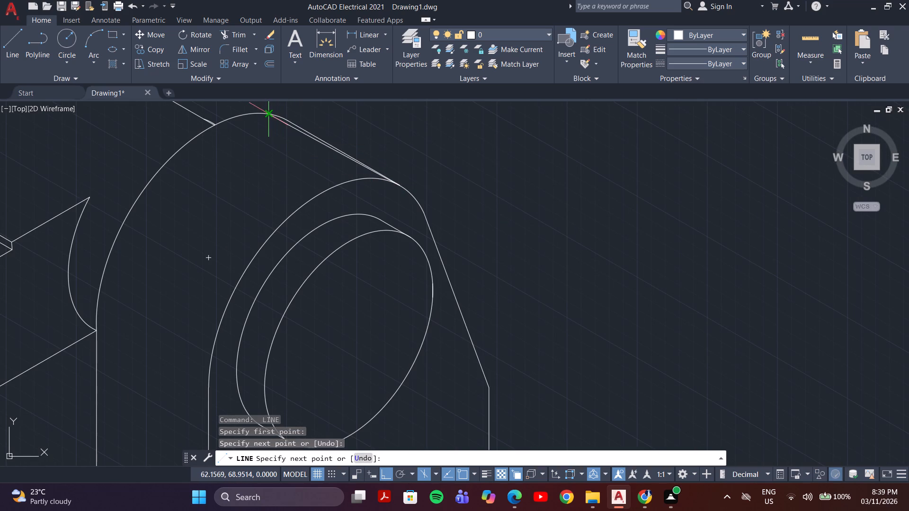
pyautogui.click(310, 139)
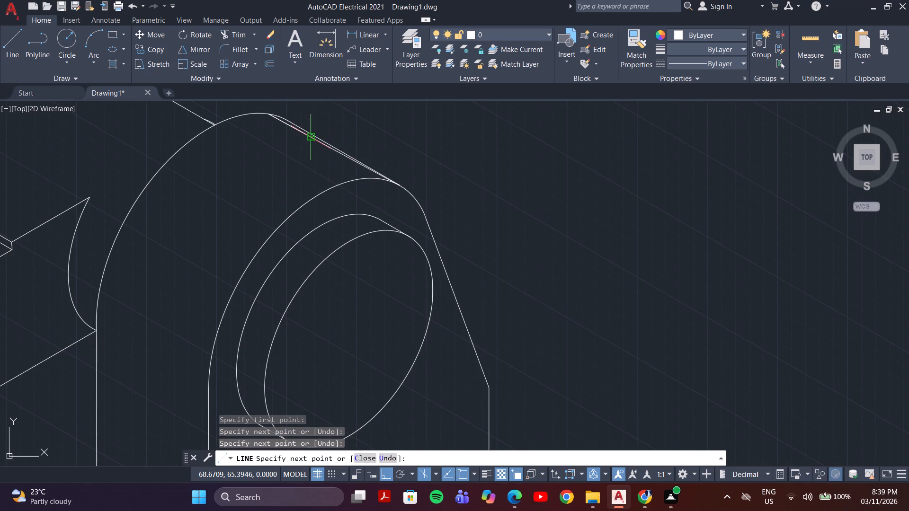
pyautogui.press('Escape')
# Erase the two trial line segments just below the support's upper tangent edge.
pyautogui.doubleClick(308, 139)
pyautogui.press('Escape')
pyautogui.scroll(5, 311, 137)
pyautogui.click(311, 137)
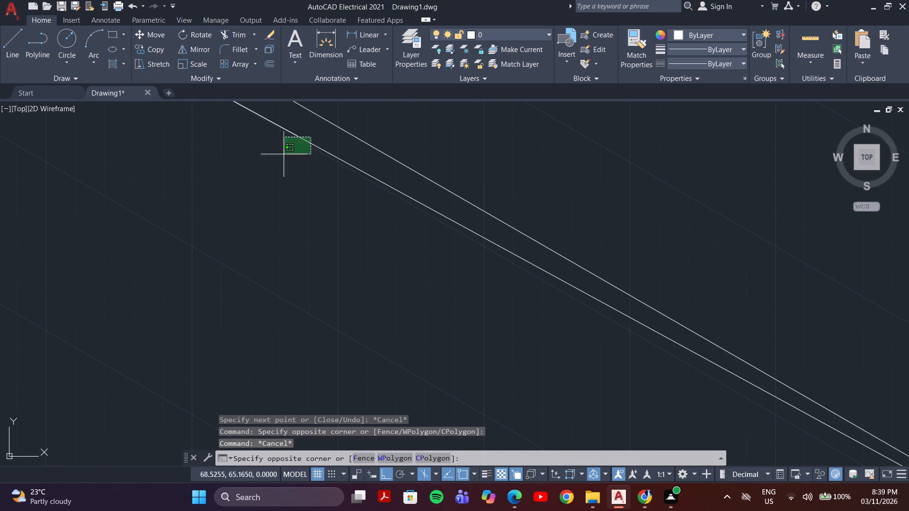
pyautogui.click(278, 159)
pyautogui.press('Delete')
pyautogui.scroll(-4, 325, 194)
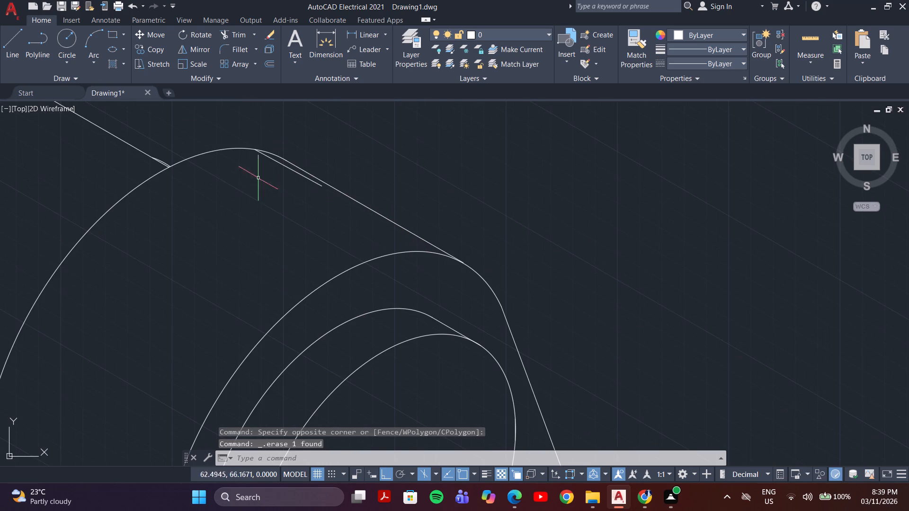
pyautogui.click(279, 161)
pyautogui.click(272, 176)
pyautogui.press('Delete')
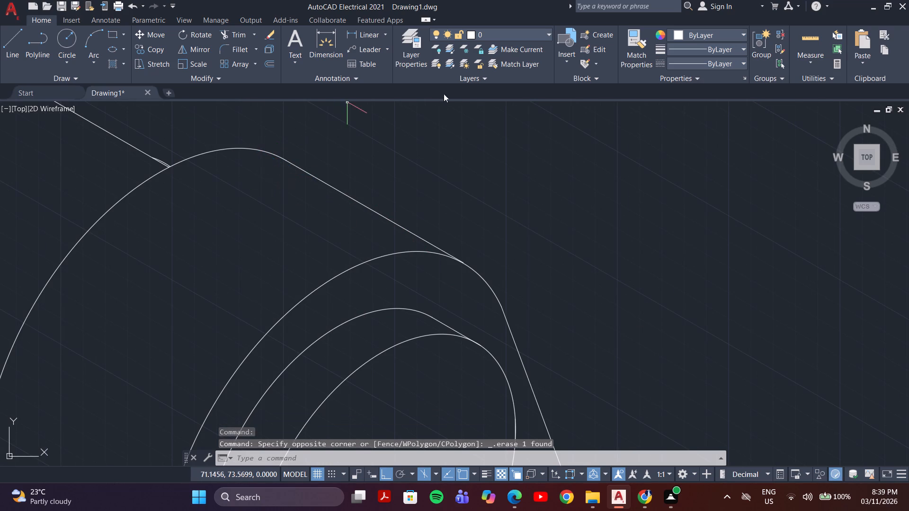
# Draw a line about 21.8 units long at 150° from the support's front arc to just past its rear arc.
pyautogui.scroll(4, 460, 235)
pyautogui.moveTo(465, 271); pyautogui.dragTo(497, 223, button='middle')
pyautogui.press('space')
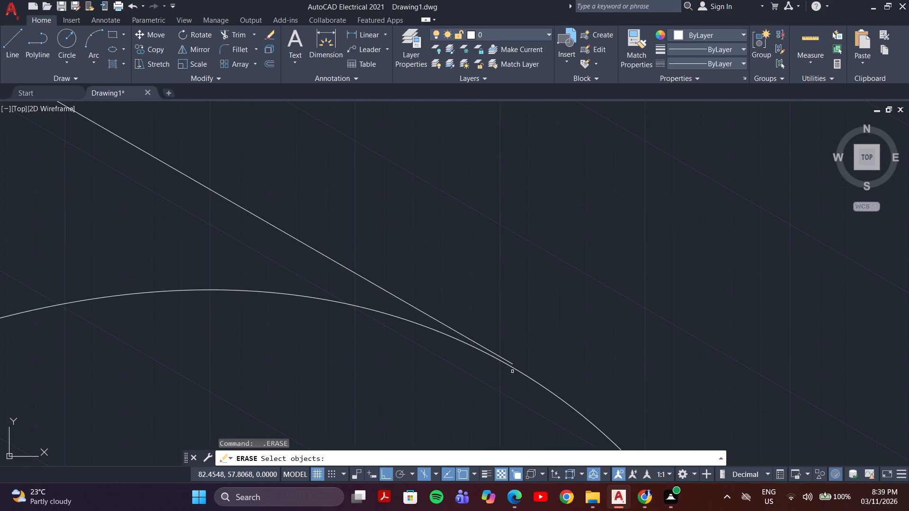
pyautogui.press('Escape')
pyautogui.press('l')
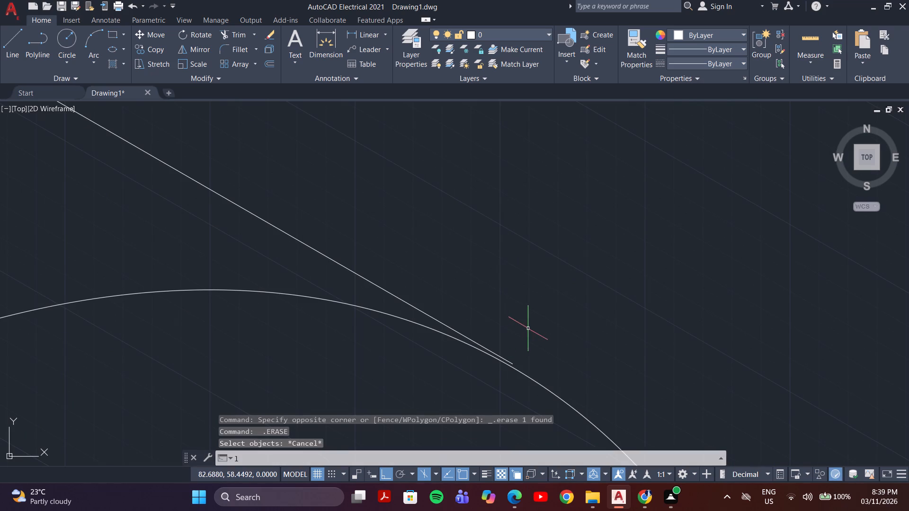
pyautogui.press('Return')
pyautogui.click(509, 367)
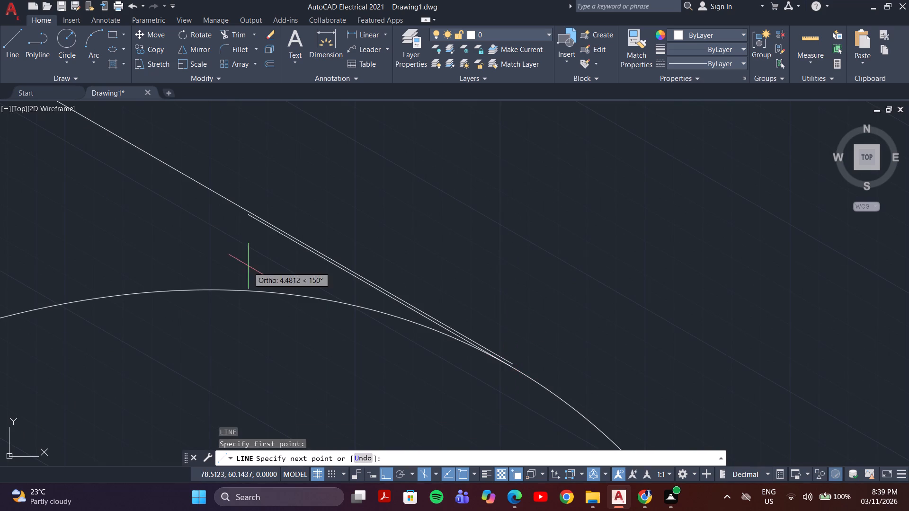
pyautogui.moveTo(197, 217); pyautogui.dragTo(379, 367, button='middle')
pyautogui.moveTo(144, 185); pyautogui.dragTo(436, 383, button='middle')
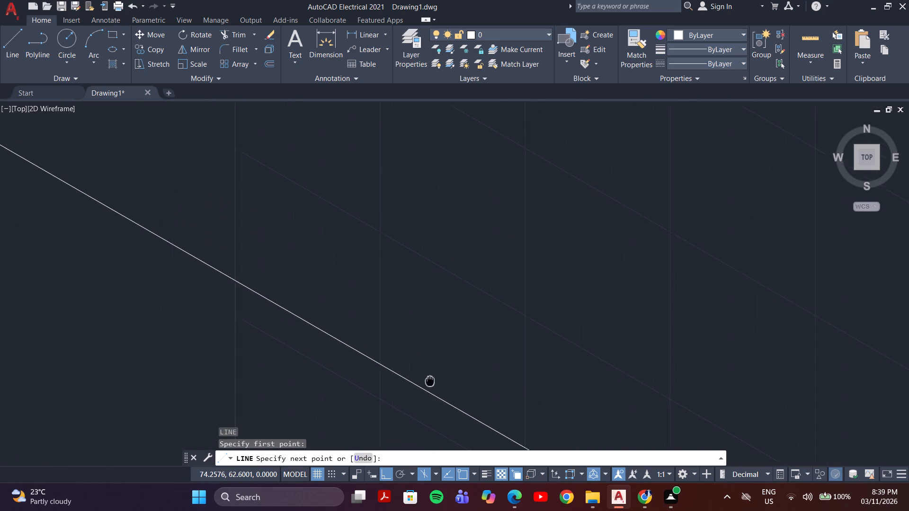
pyautogui.moveTo(436, 383); pyautogui.dragTo(433, 378, button='middle')
pyautogui.moveTo(276, 336); pyautogui.dragTo(595, 399, button='middle')
pyautogui.scroll(-3, 323, 255)
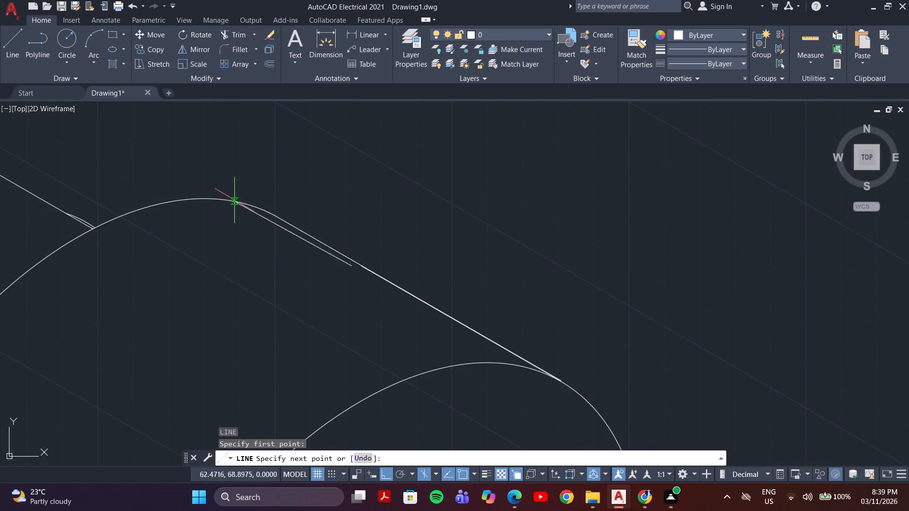
pyautogui.scroll(5, 248, 184)
pyautogui.scroll(-2, 278, 318)
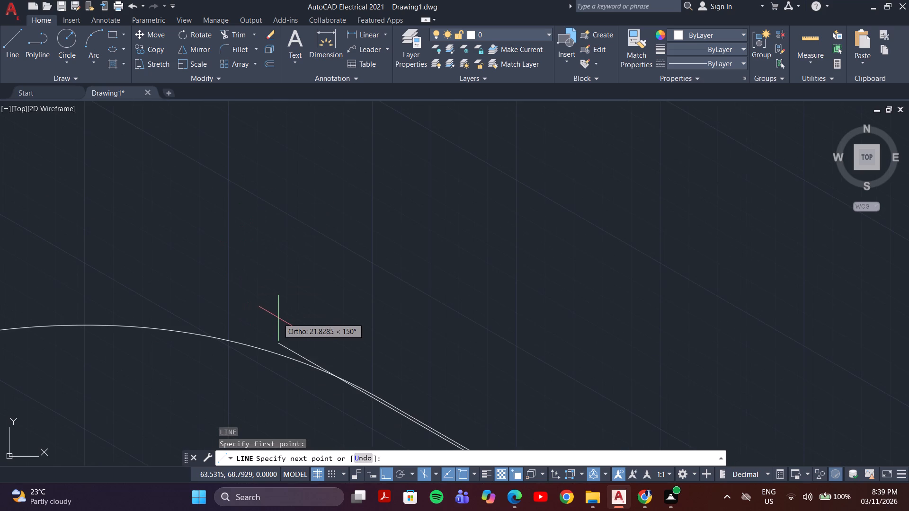
pyautogui.click(280, 317)
pyautogui.press('Escape')
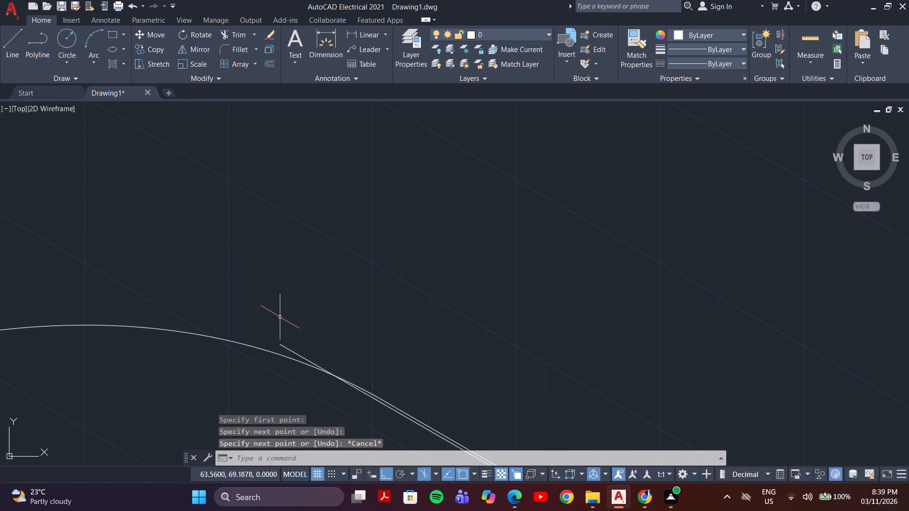
# Trim the new tangent line's end that extends beyond the support's rear arc.
pyautogui.write('tr')
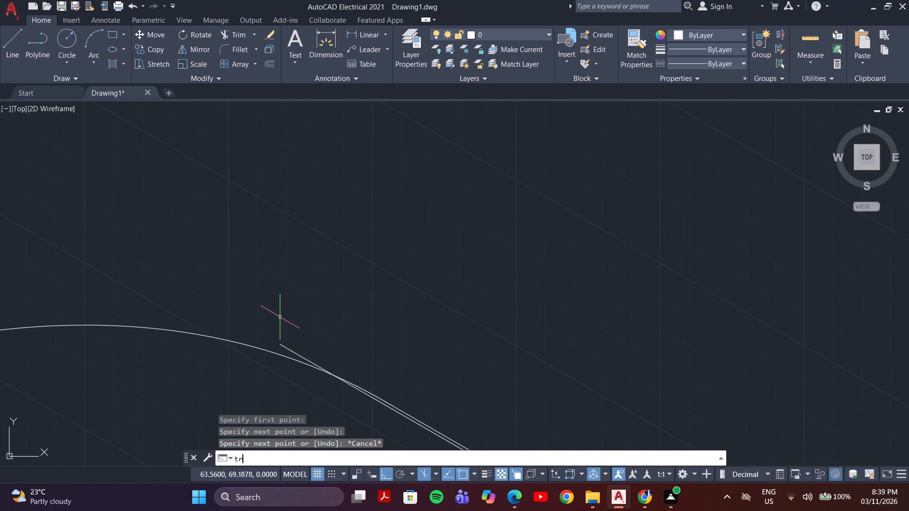
pyautogui.press('Return')
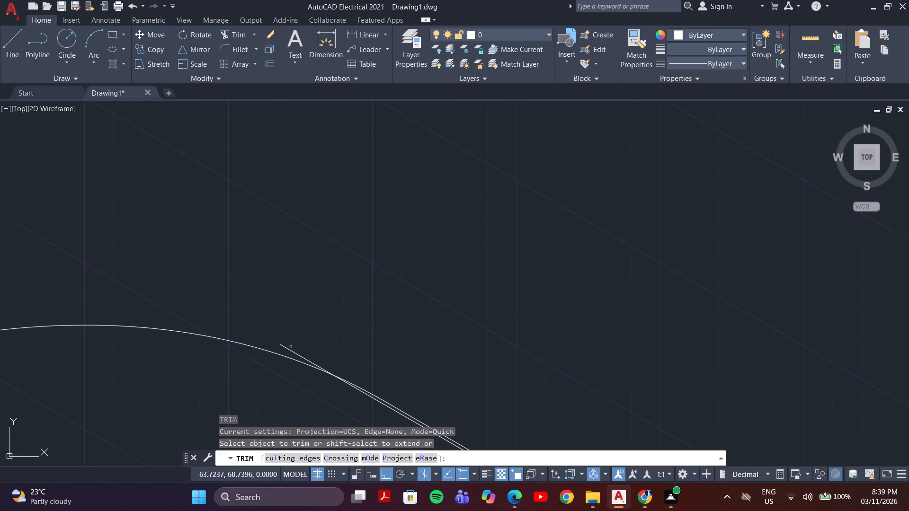
pyautogui.click(291, 350)
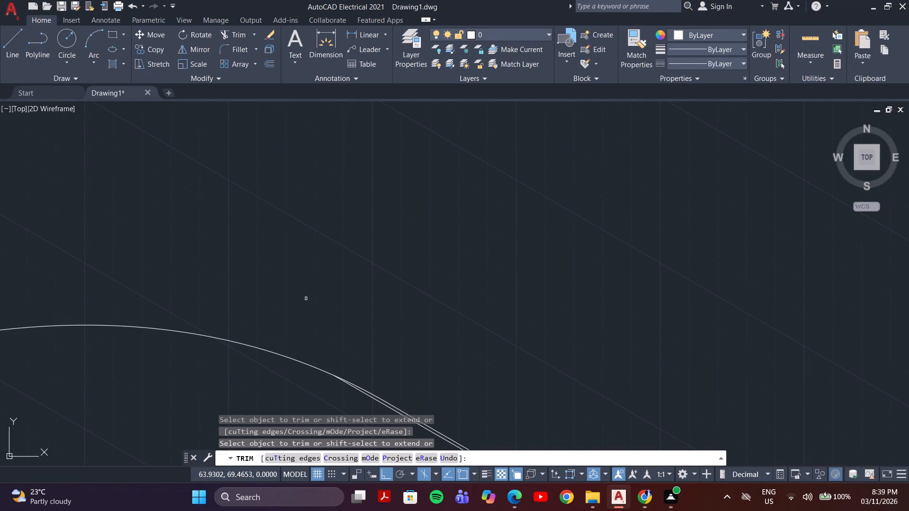
pyautogui.moveTo(498, 326); pyautogui.dragTo(444, 262, button='middle')
pyautogui.scroll(-2, 445, 303)
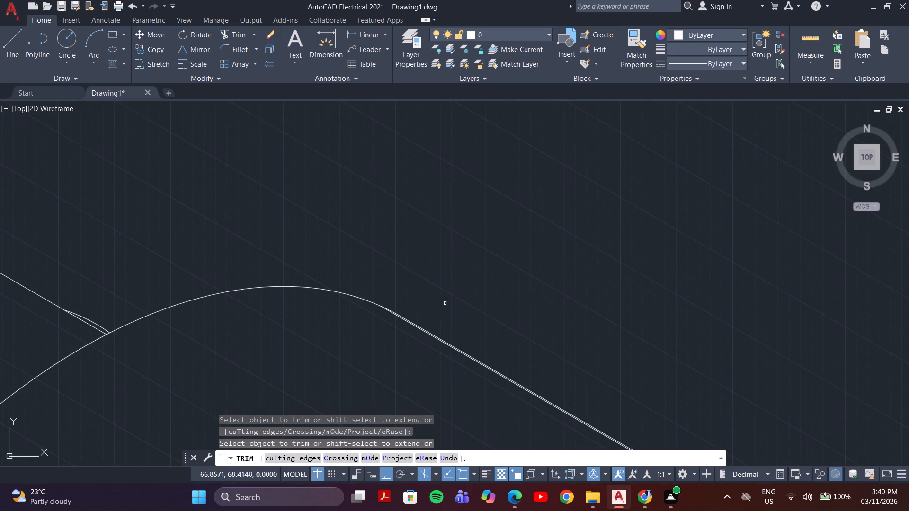
# Trim away the duplicate line running beside the support's upper tangent edge between its rear and front arcs.
pyautogui.scroll(5, 457, 338)
pyautogui.click(440, 364)
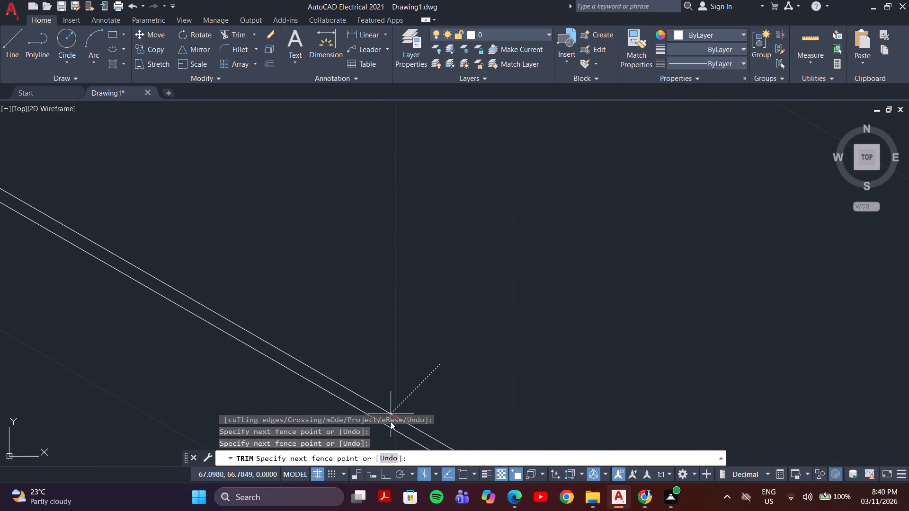
pyautogui.click(391, 422)
pyautogui.scroll(-2, 433, 365)
pyautogui.scroll(4, 424, 387)
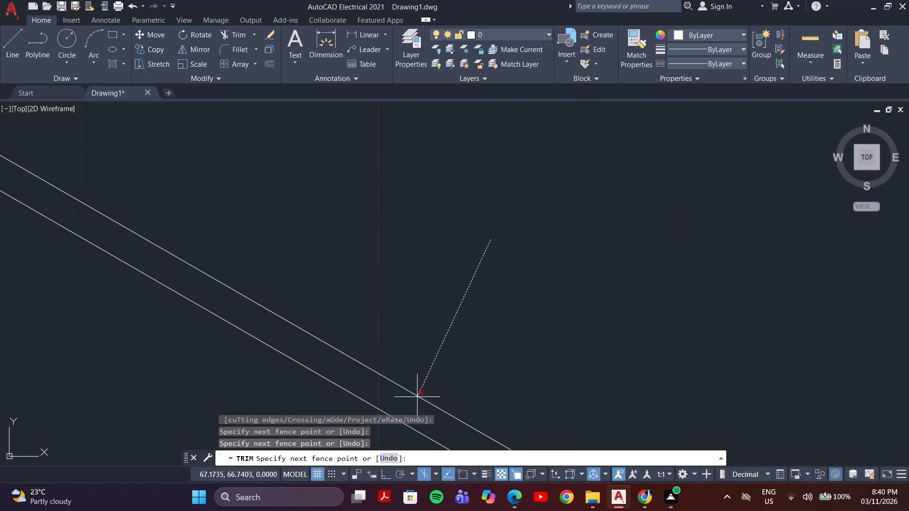
pyautogui.click(416, 401)
# Trim the support's rear arc end that overhangs the upper tangent edge.
pyautogui.scroll(-10, 418, 396)
pyautogui.moveTo(542, 369); pyautogui.dragTo(483, 286, button='middle')
pyautogui.scroll(5, 589, 353)
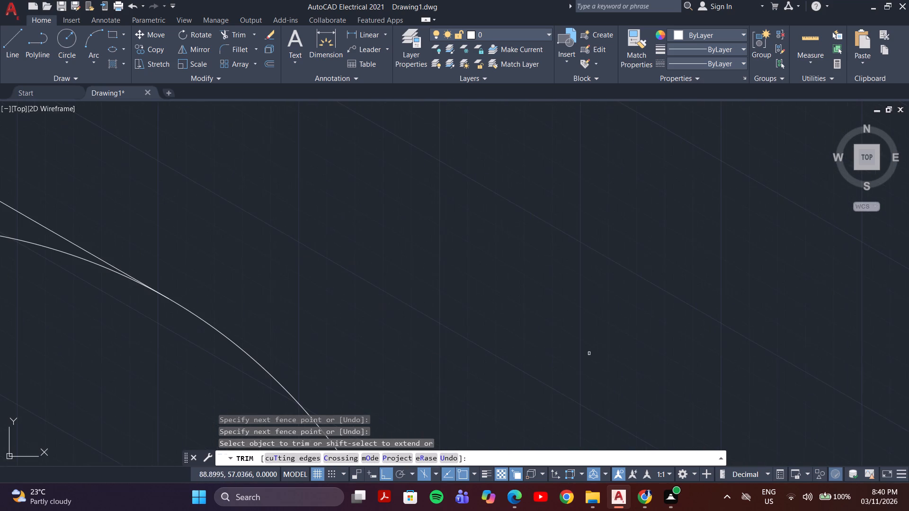
pyautogui.moveTo(216, 282); pyautogui.dragTo(455, 419, button='middle')
pyautogui.scroll(-2, 280, 296)
pyautogui.moveTo(207, 223); pyautogui.dragTo(208, 225, button='middle')
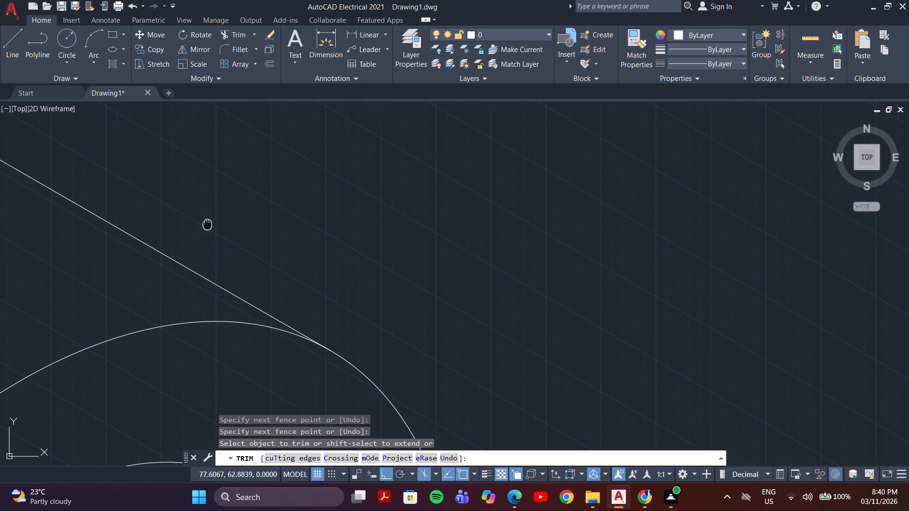
pyautogui.moveTo(208, 225); pyautogui.dragTo(475, 328, button='middle')
pyautogui.scroll(-3, 308, 269)
pyautogui.scroll(5, 258, 242)
pyautogui.scroll(2, 379, 335)
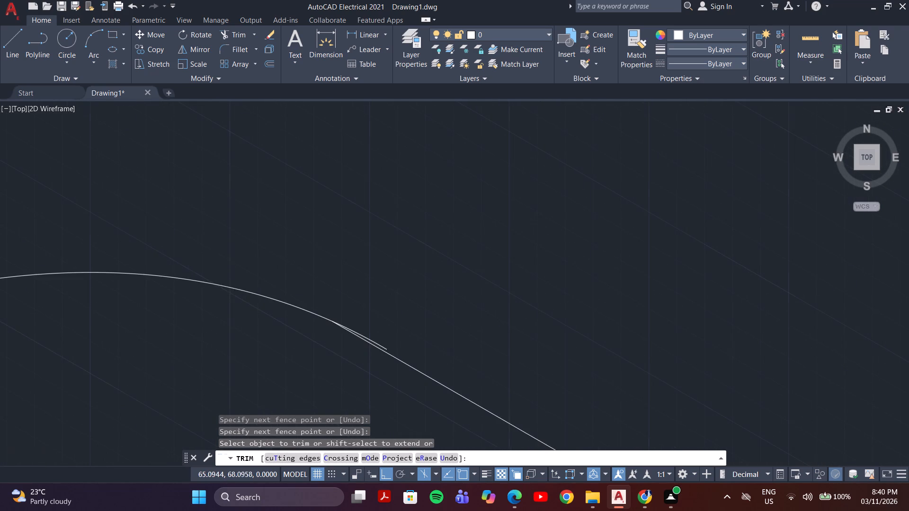
pyautogui.scroll(2, 379, 335)
pyautogui.click(366, 410)
pyautogui.click(376, 383)
# Trim the stray sliver where the cylinder's upper edge meets the support's rear arc.
pyautogui.scroll(-4, 375, 383)
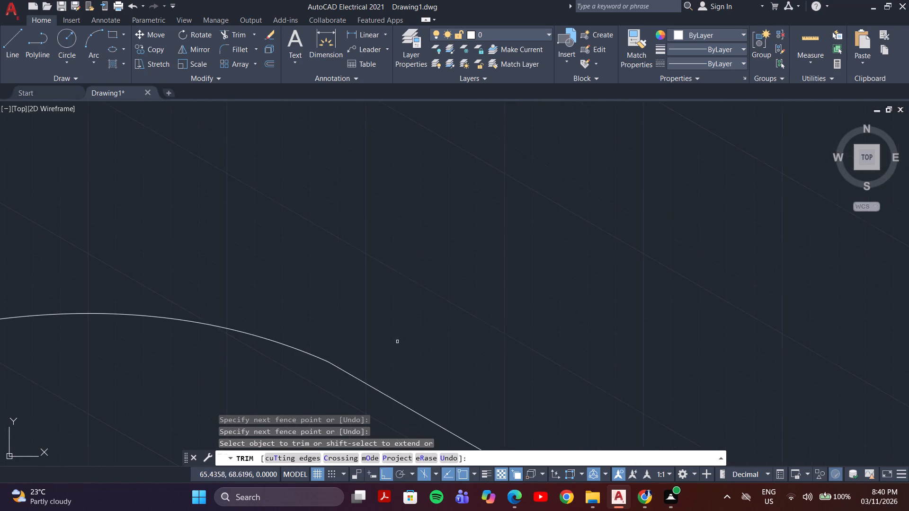
pyautogui.scroll(-2, 398, 341)
pyautogui.moveTo(401, 337); pyautogui.dragTo(397, 223, button='middle')
pyautogui.scroll(-3, 410, 226)
pyautogui.scroll(-1, 559, 274)
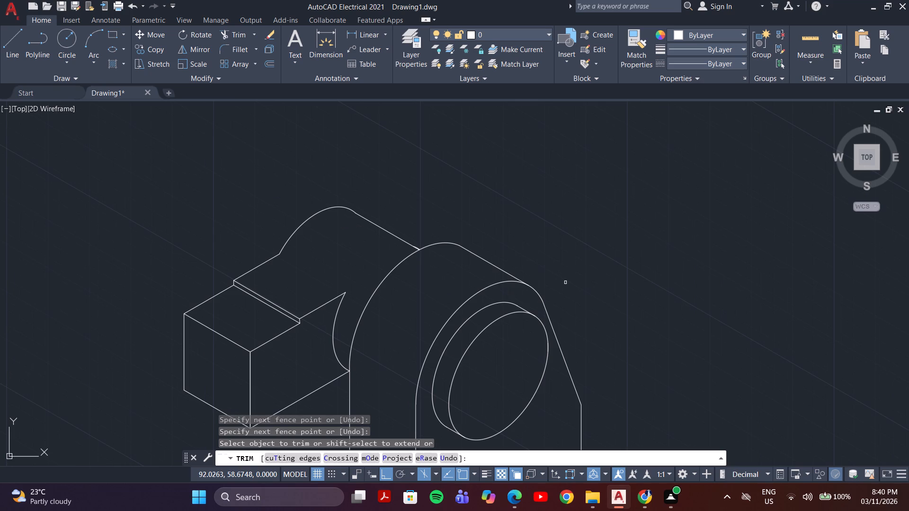
pyautogui.scroll(4, 428, 247)
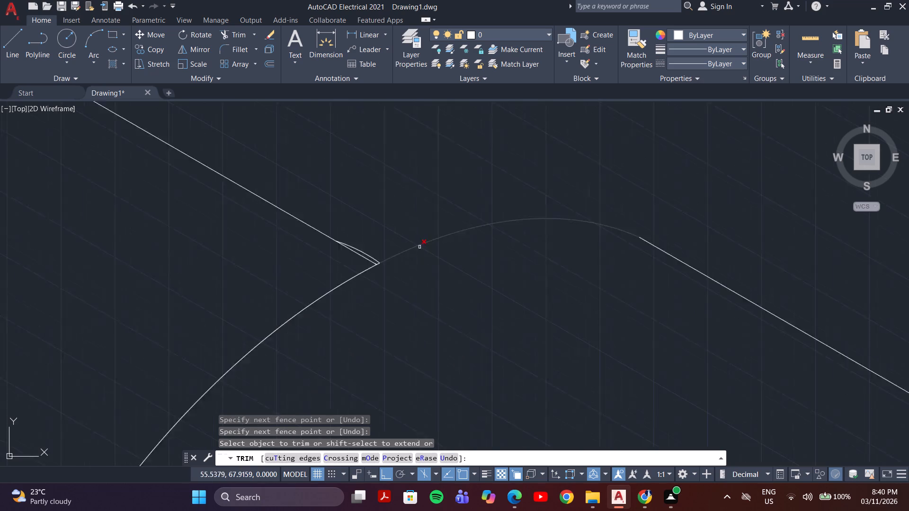
pyautogui.scroll(2, 419, 247)
pyautogui.click(288, 269)
pyautogui.scroll(-8, 322, 262)
pyautogui.scroll(-3, 453, 320)
pyautogui.moveTo(518, 327); pyautogui.dragTo(519, 326, button='middle')
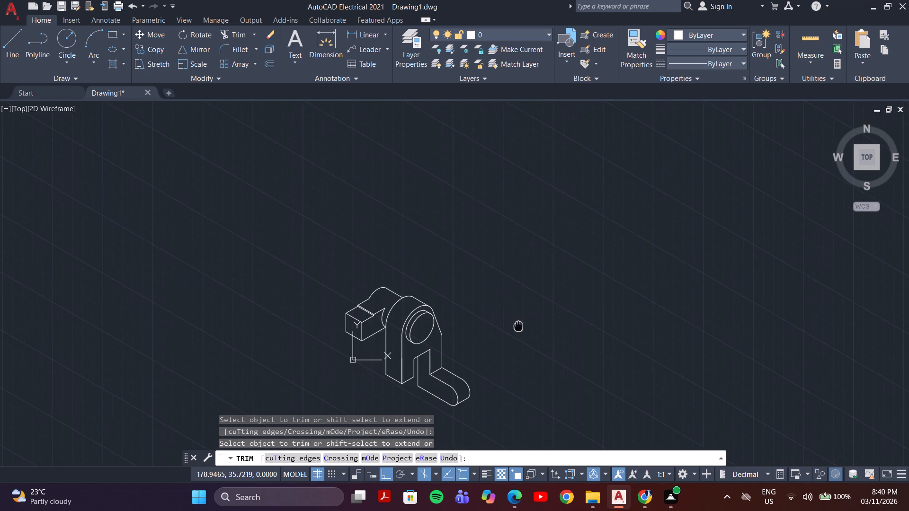
pyautogui.moveTo(519, 326); pyautogui.dragTo(525, 261, button='middle')
pyautogui.scroll(5, 415, 305)
pyautogui.scroll(-5, 412, 305)
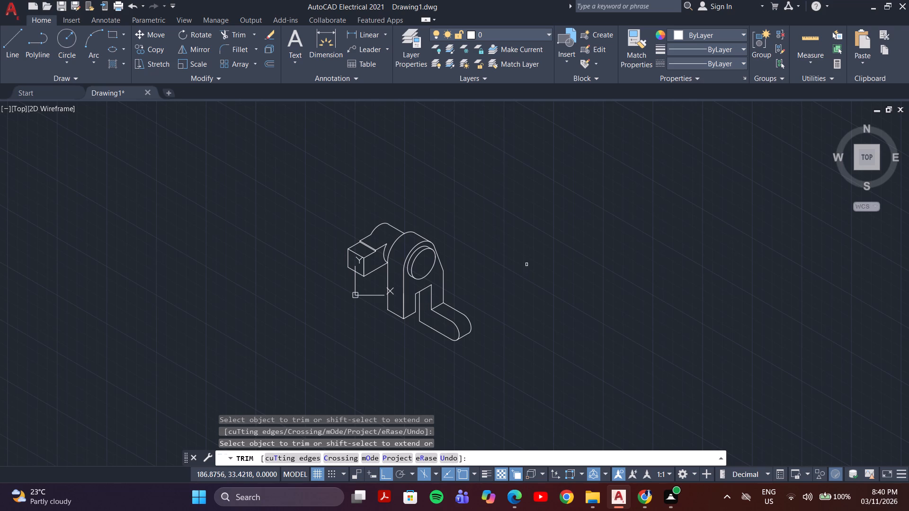
pyautogui.press('Escape')
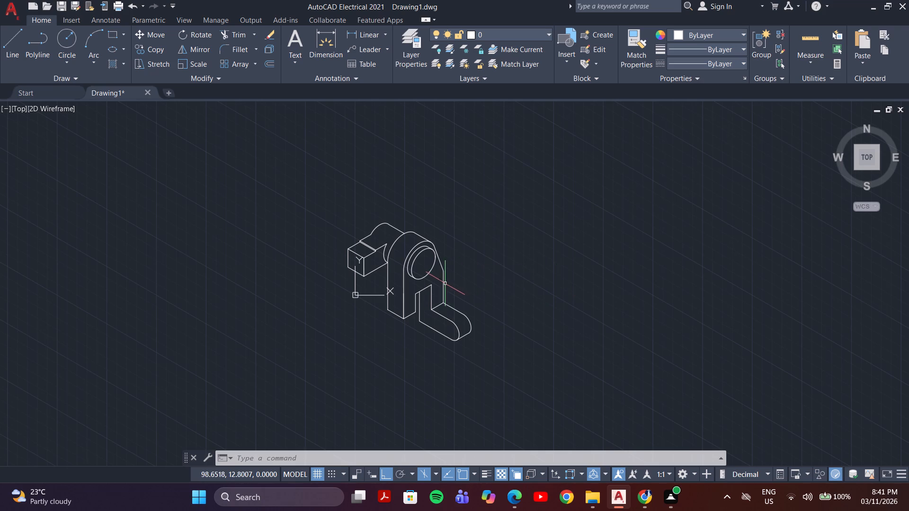
# Start a Gradient-type hatch and apply it to the support's side and front faces and the extension's top and front faces.
pyautogui.scroll(3, 445, 283)
pyautogui.moveTo(488, 262); pyautogui.dragTo(490, 280, button='middle')
pyautogui.scroll(-3, 490, 276)
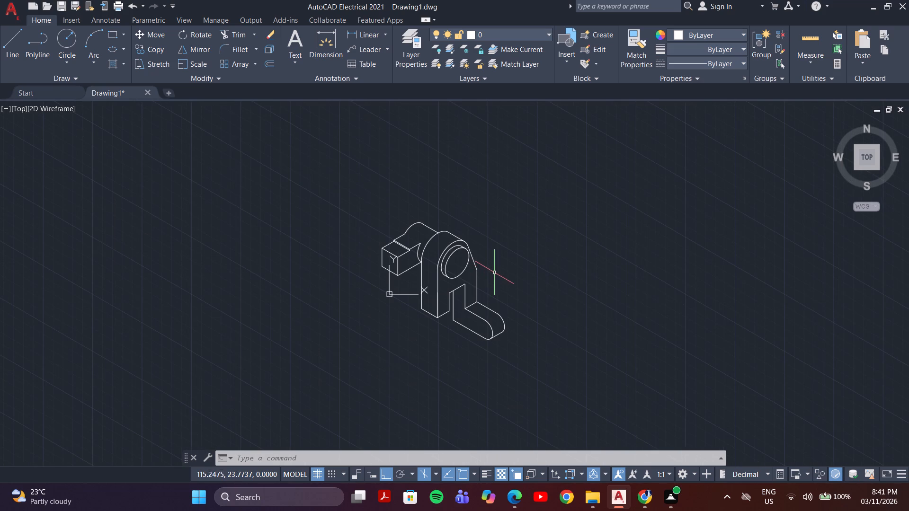
pyautogui.scroll(-1, 494, 271)
pyautogui.scroll(2, 413, 277)
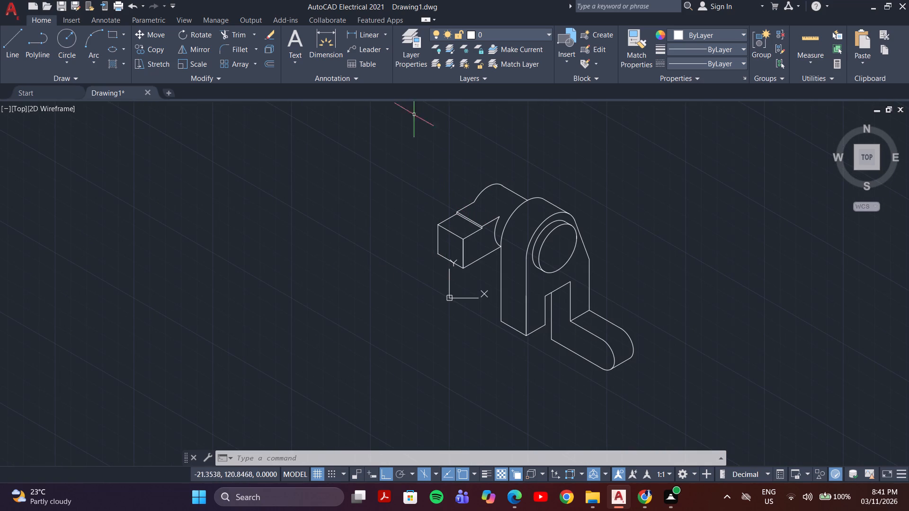
pyautogui.press('h')
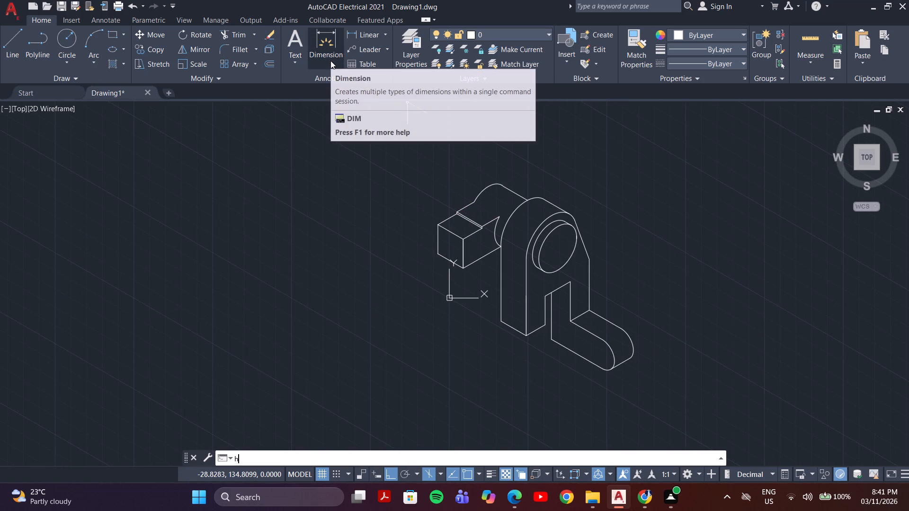
pyautogui.press('Return')
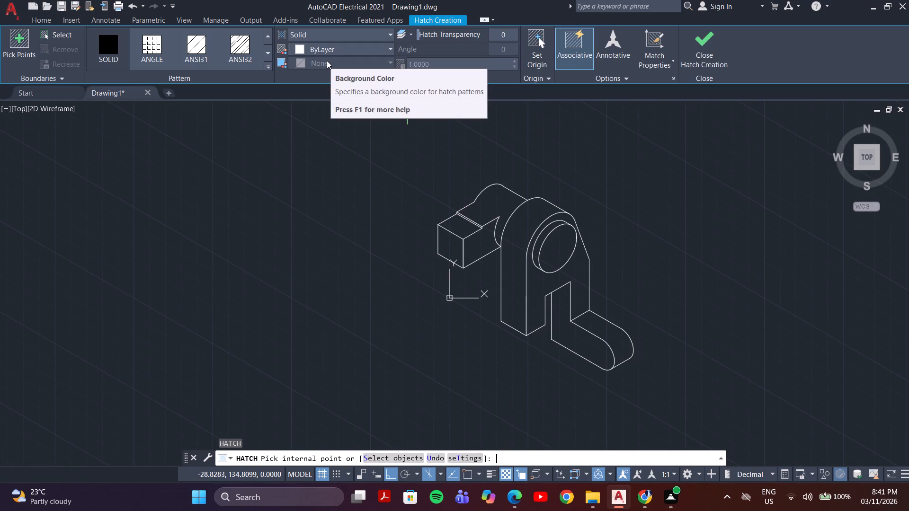
pyautogui.click(348, 34)
pyautogui.click(345, 35)
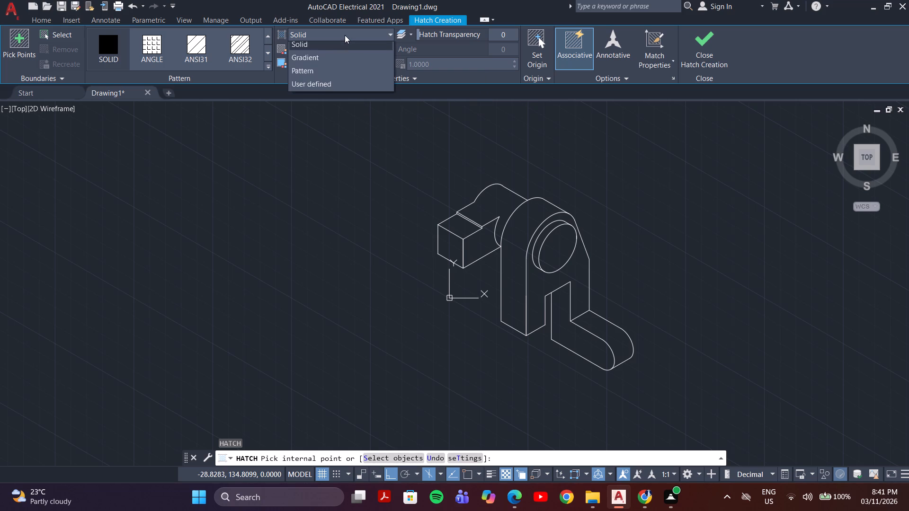
pyautogui.click(331, 58)
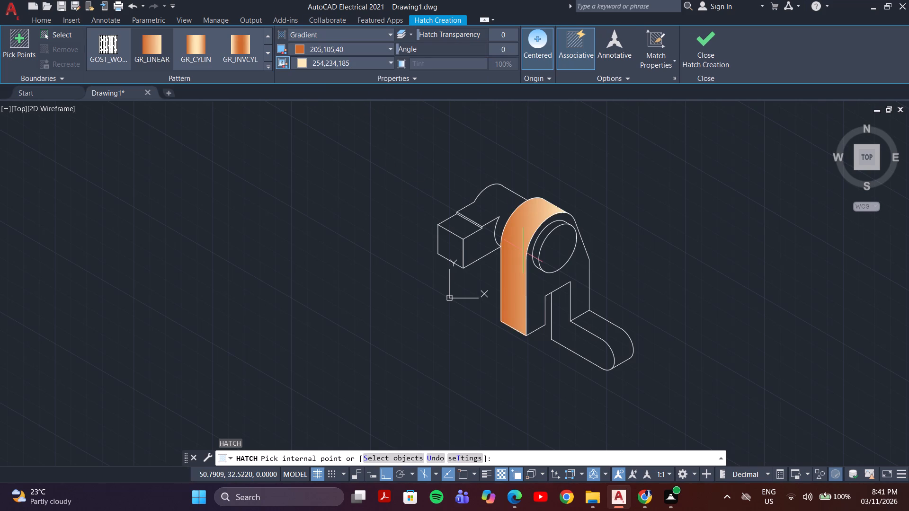
pyautogui.click(522, 251)
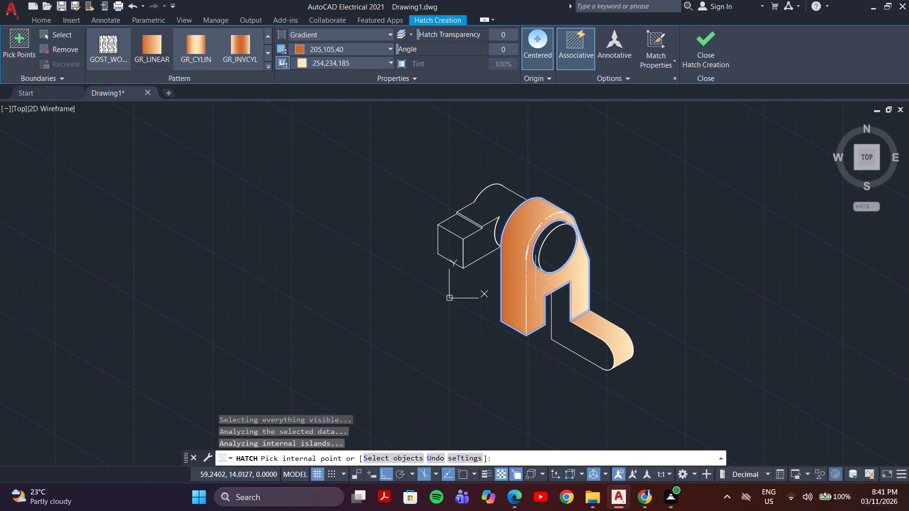
pyautogui.click(535, 278)
pyautogui.click(597, 333)
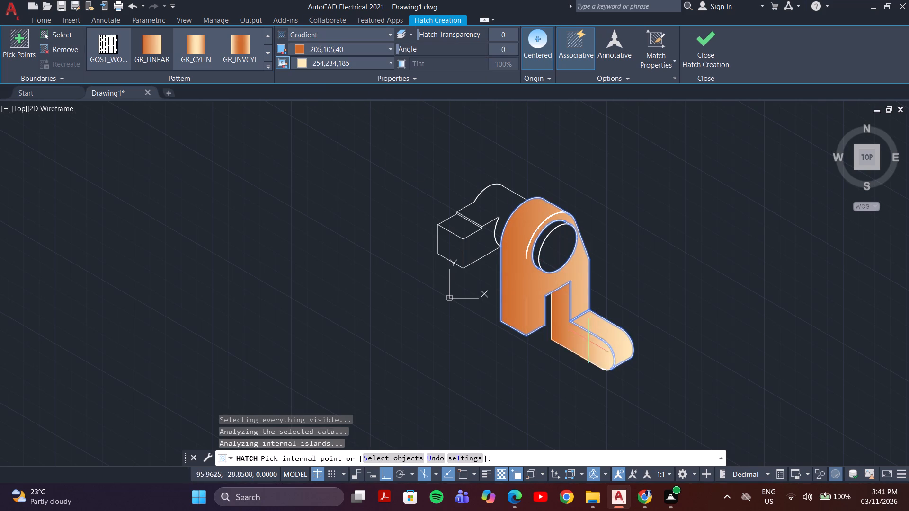
pyautogui.click(587, 341)
# Add the block's long side, top and end faces and the cylinder's surface to the gradient hatch.
pyautogui.click(475, 251)
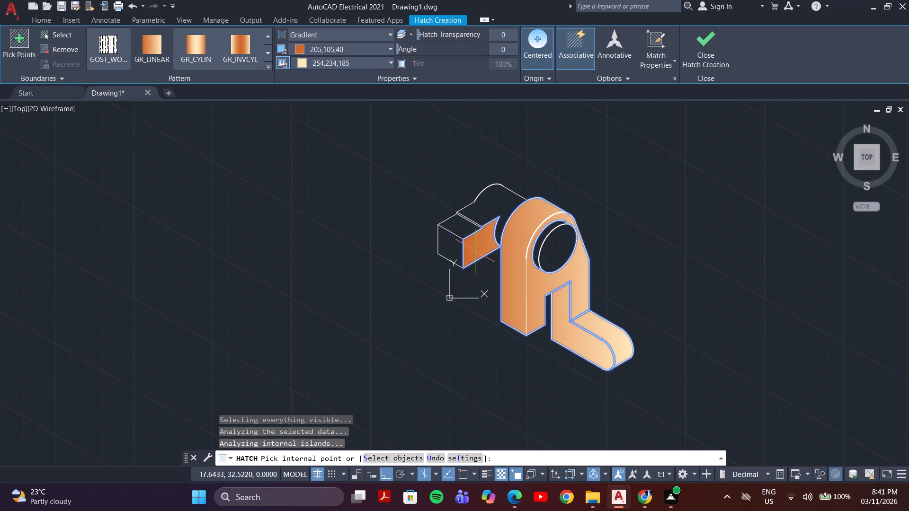
pyautogui.click(481, 211)
pyautogui.click(463, 225)
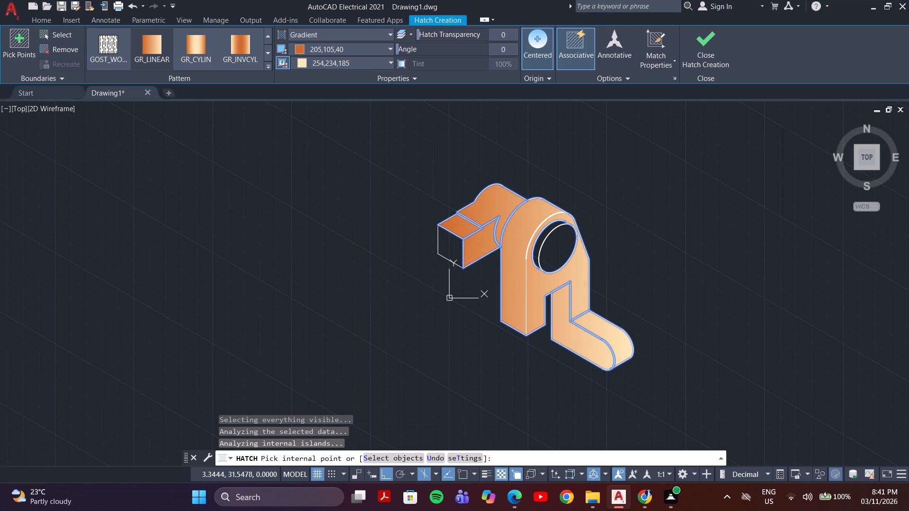
pyautogui.click(454, 252)
# Try to add the boss's circular front face and rim to the gradient hatch, and finish the hatch.
pyautogui.click(551, 259)
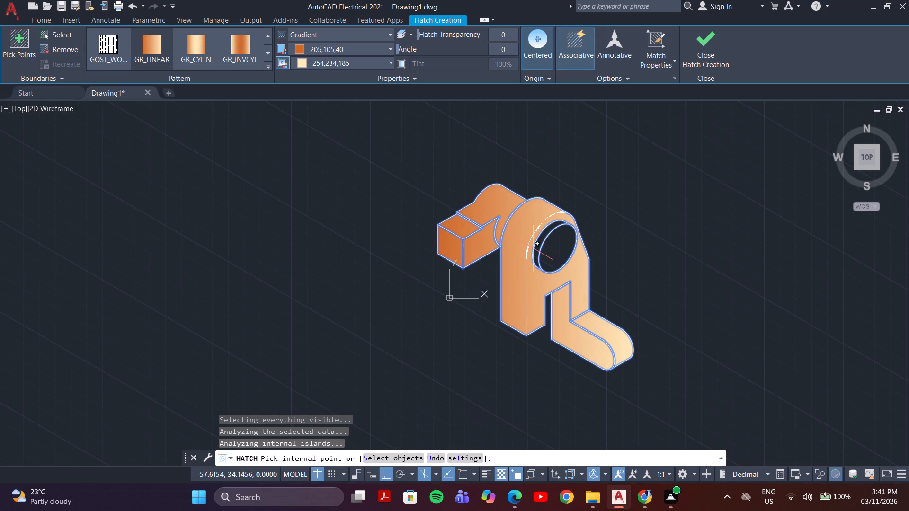
pyautogui.click(534, 249)
pyautogui.click(544, 251)
pyautogui.scroll(5, 544, 251)
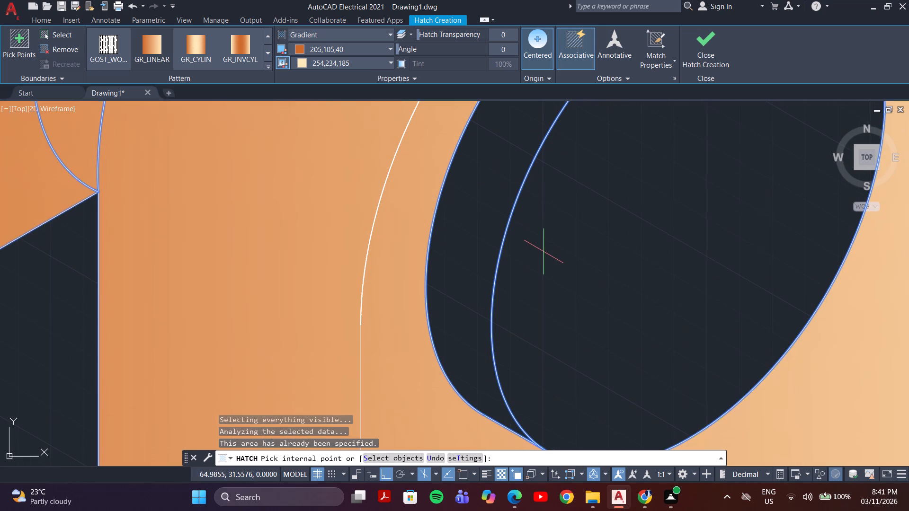
pyautogui.press('F5')
pyautogui.press('F5')
pyautogui.click(579, 241)
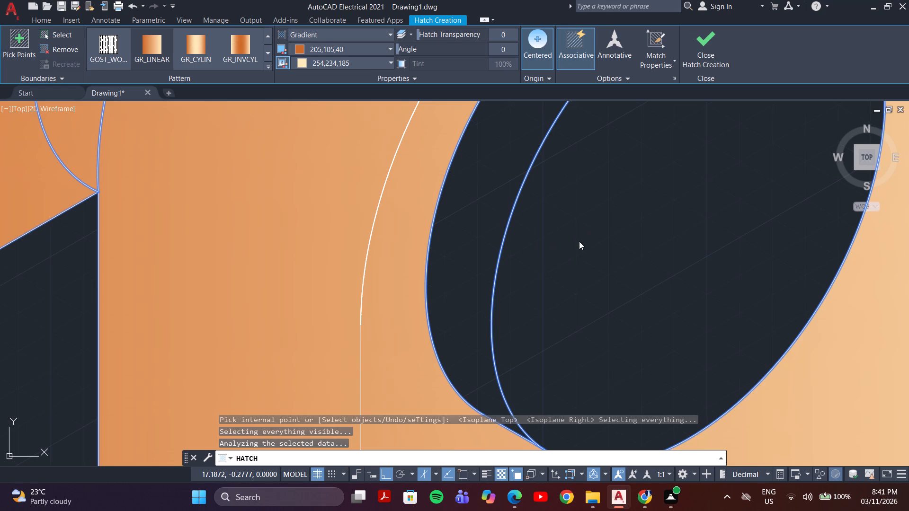
pyautogui.scroll(-3, 586, 241)
pyautogui.click(575, 273)
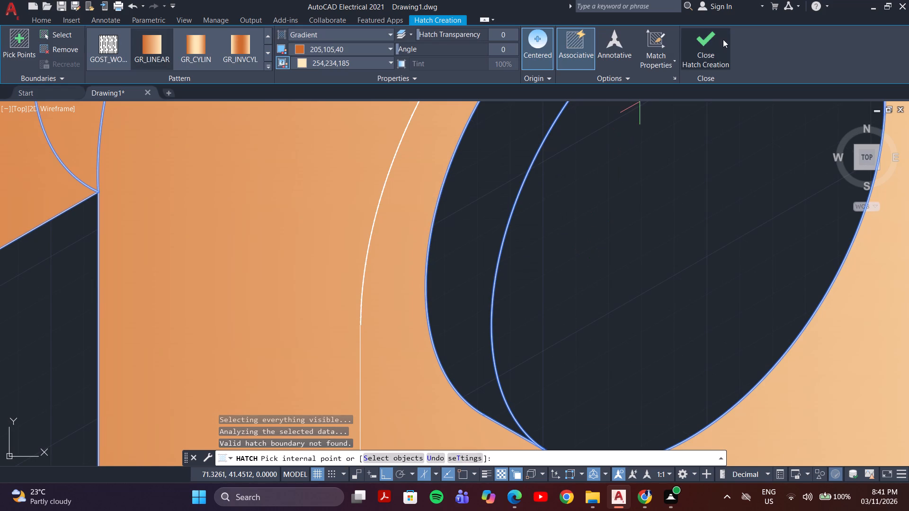
pyautogui.click(703, 55)
# Create another Gradient hatch filling the boss's circular face, its rim and the narrow step strip beside the block's top face.
pyautogui.scroll(-4, 676, 173)
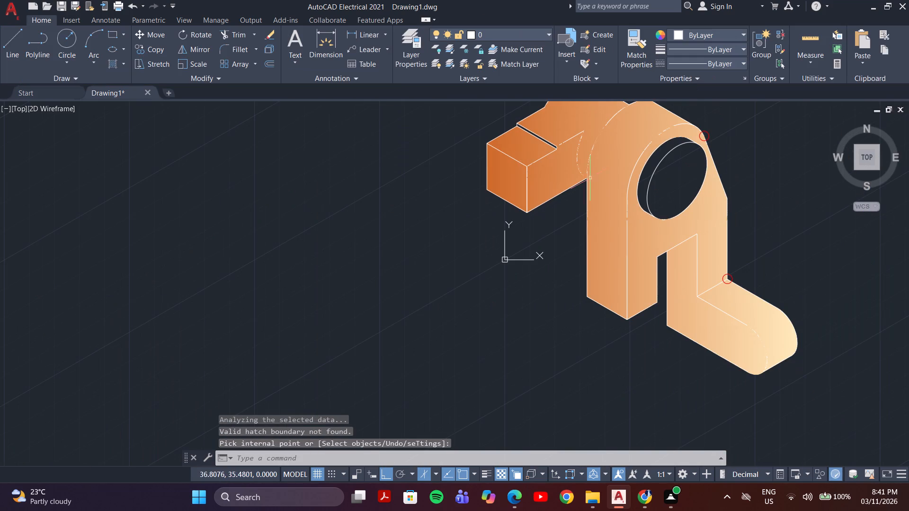
pyautogui.press('space')
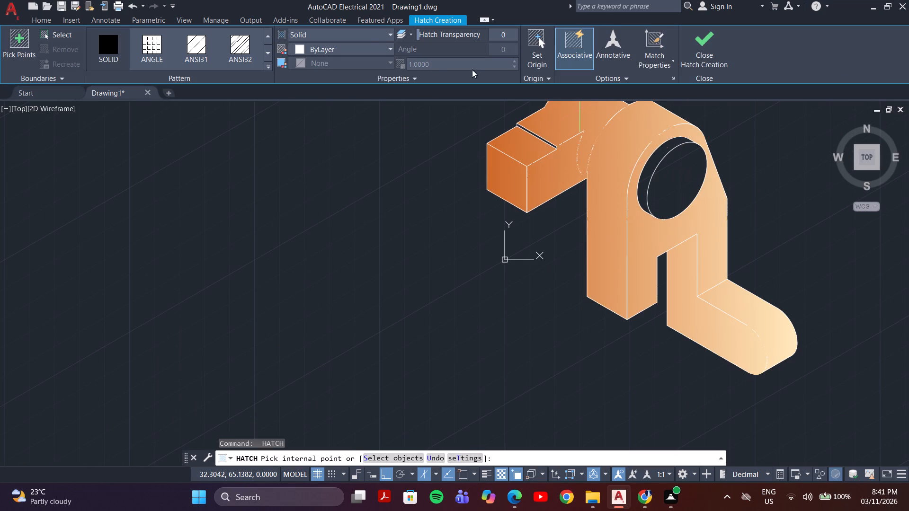
pyautogui.click(376, 34)
pyautogui.click(363, 62)
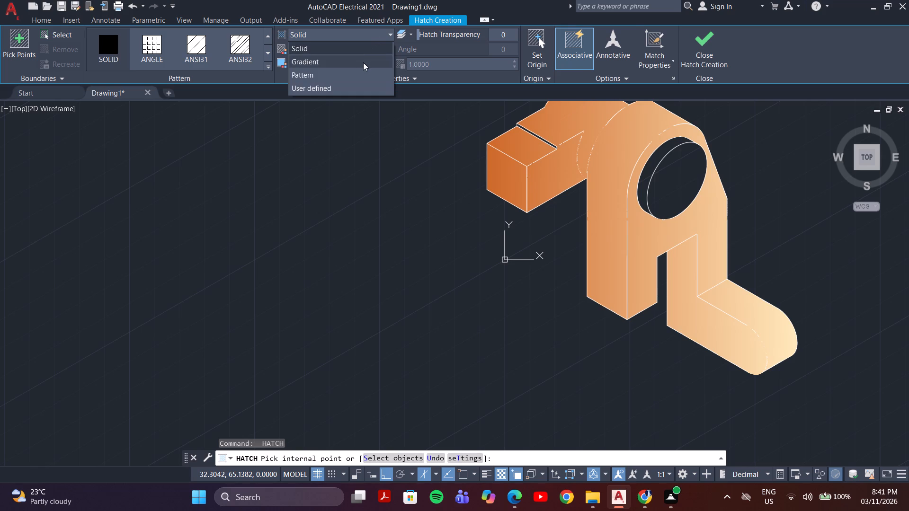
pyautogui.click(672, 179)
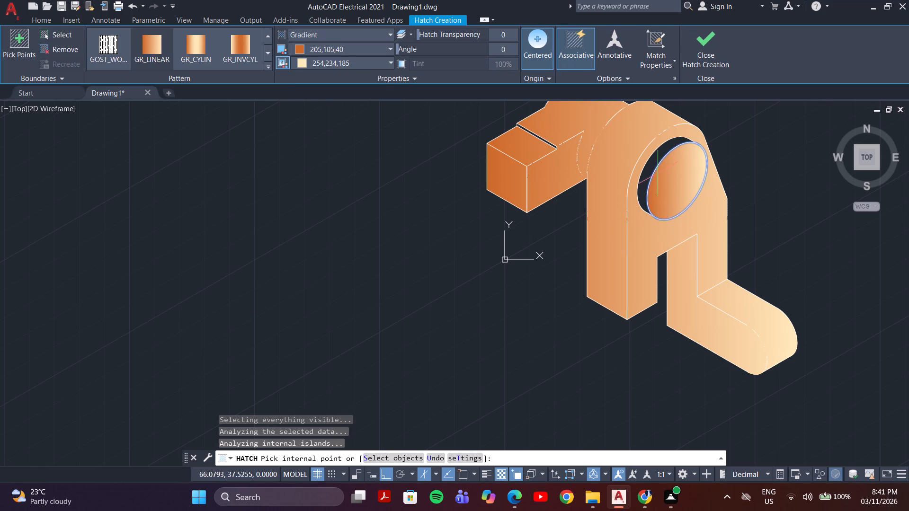
pyautogui.click(653, 169)
pyautogui.scroll(4, 587, 143)
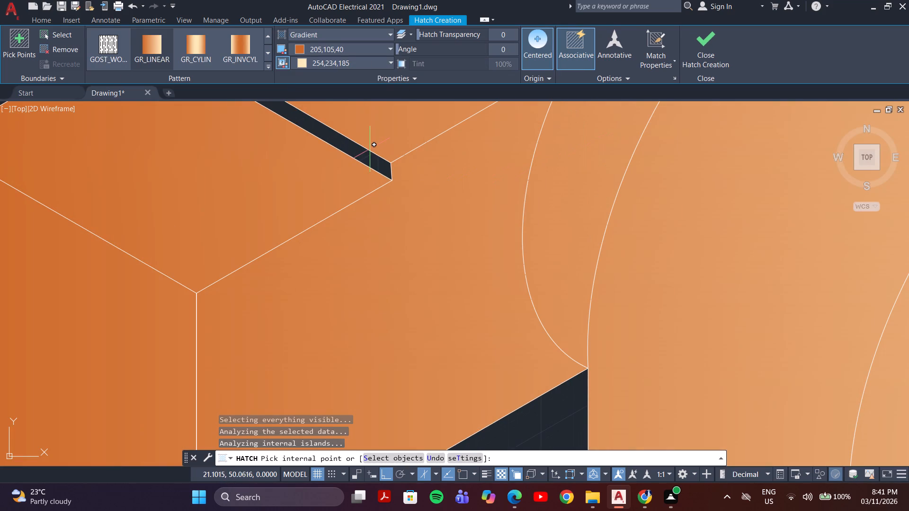
pyautogui.press('F5')
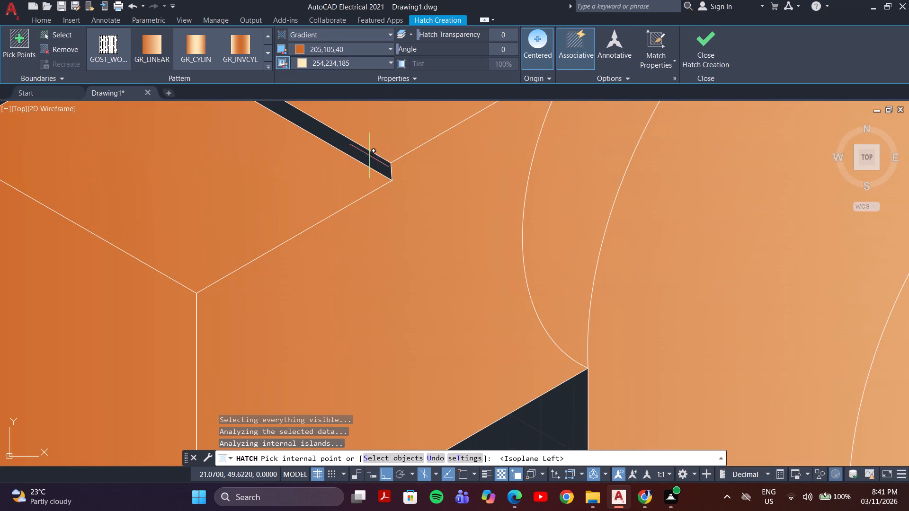
pyautogui.click(369, 158)
pyautogui.click(692, 50)
# Select the whole shaded part and set its object colour to black.
pyautogui.scroll(-3, 691, 55)
pyautogui.scroll(-4, 686, 99)
pyautogui.scroll(-3, 684, 162)
pyautogui.moveTo(696, 174); pyautogui.dragTo(630, 185, button='middle')
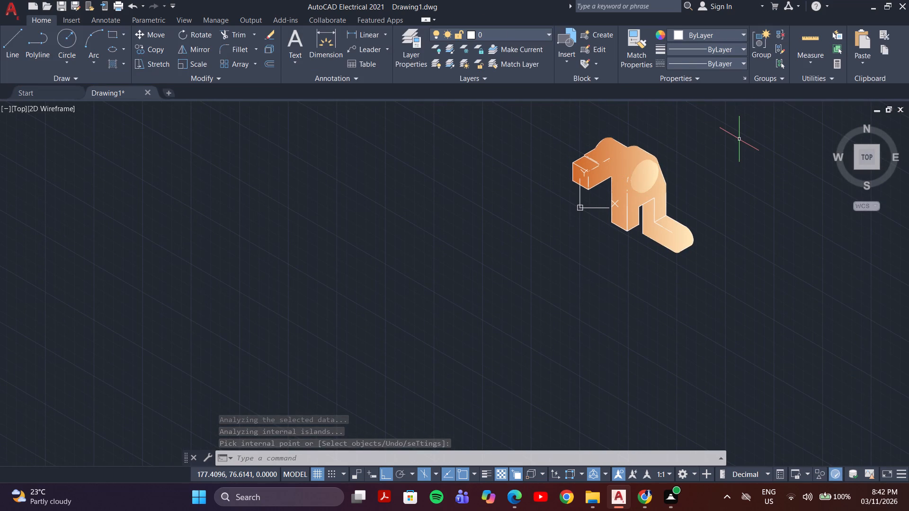
pyautogui.click(751, 135)
pyautogui.click(544, 259)
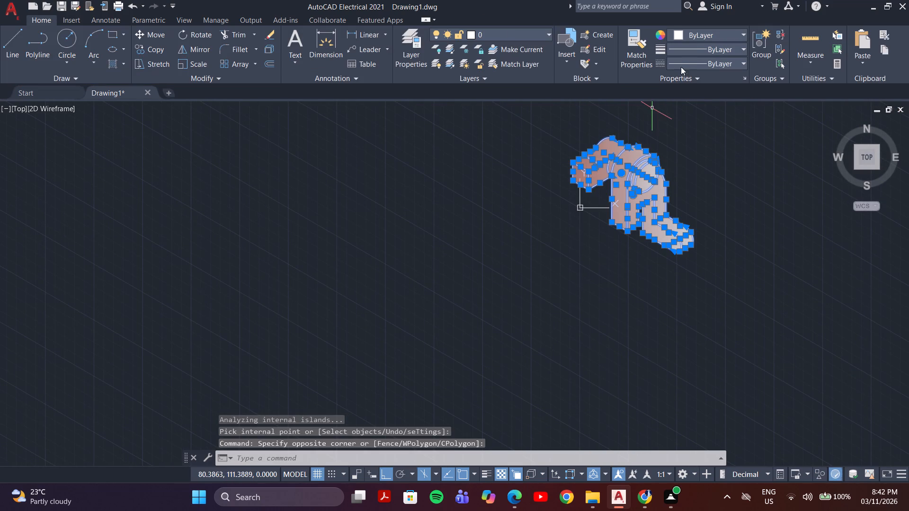
pyautogui.click(716, 37)
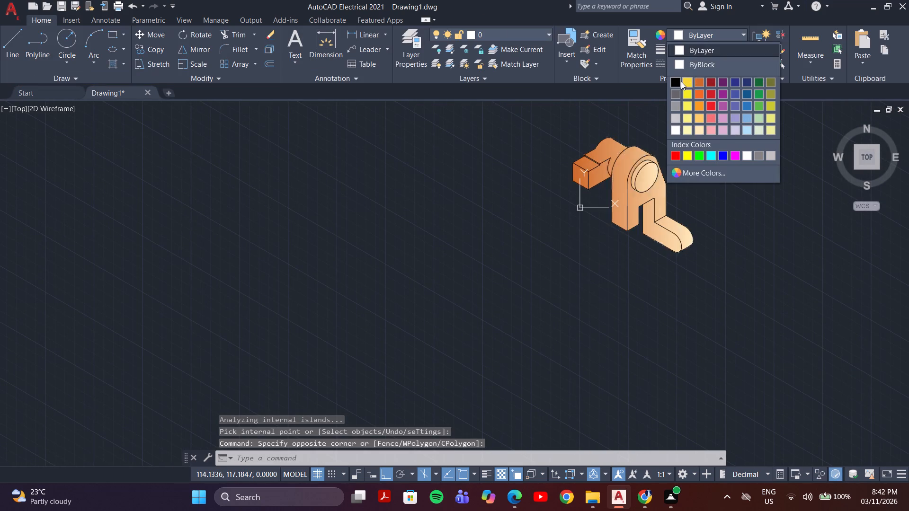
pyautogui.click(674, 80)
pyautogui.press('Escape')
pyautogui.scroll(2, 657, 162)
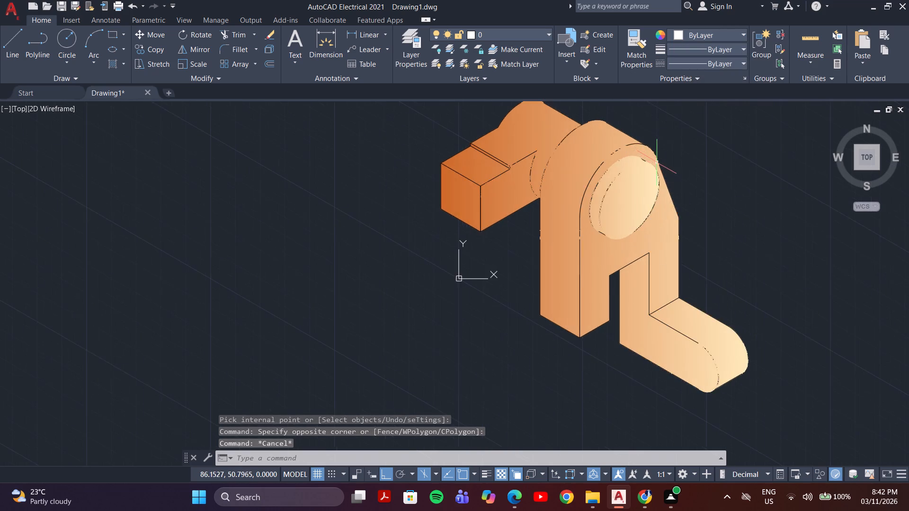
# Set the current lineweight for new objects to 0.30 mm.
pyautogui.scroll(-1, 657, 162)
pyautogui.click(713, 63)
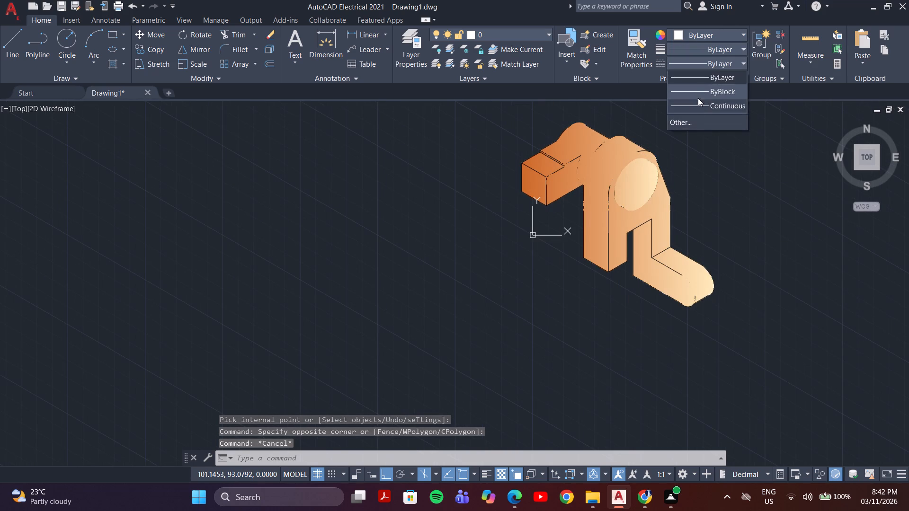
pyautogui.click(704, 53)
pyautogui.click(704, 50)
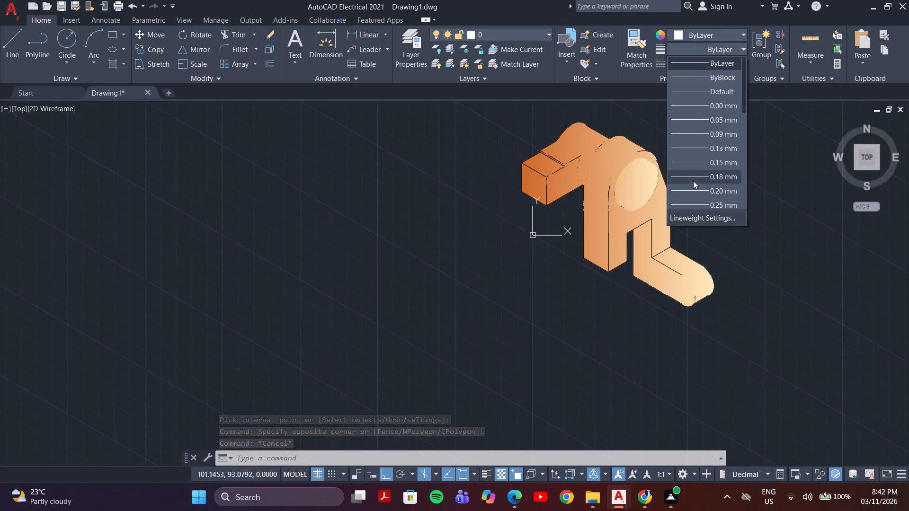
pyautogui.scroll(-2, 693, 181)
pyautogui.click(696, 132)
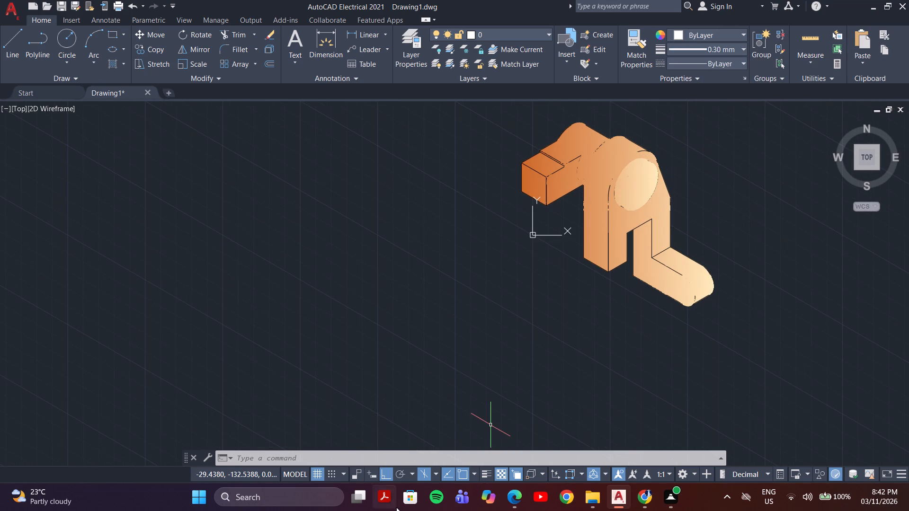
# Turn on the display of lineweights in the drawing.
pyautogui.click(489, 474)
pyautogui.click(489, 474)
pyautogui.click(489, 474)
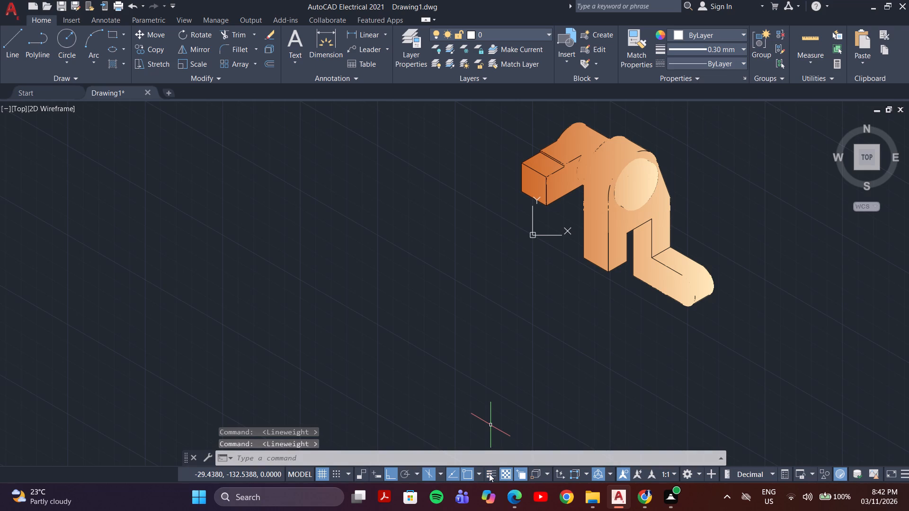
pyautogui.click(489, 474)
pyautogui.scroll(-2, 572, 323)
pyautogui.click(624, 236)
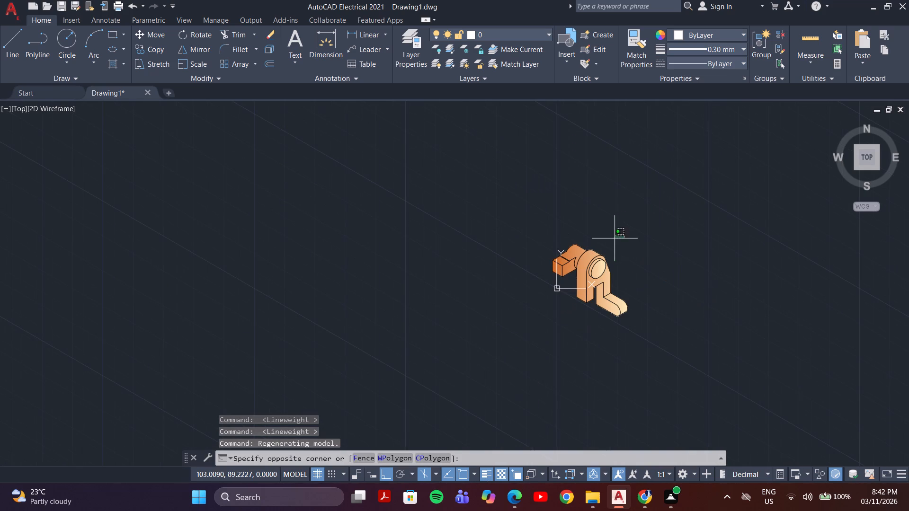
pyautogui.press('Escape')
# Move the whole shaded part along the isometric axis to a clear area up and to the left of the UCS origin.
pyautogui.scroll(2, 619, 235)
pyautogui.scroll(-4, 624, 250)
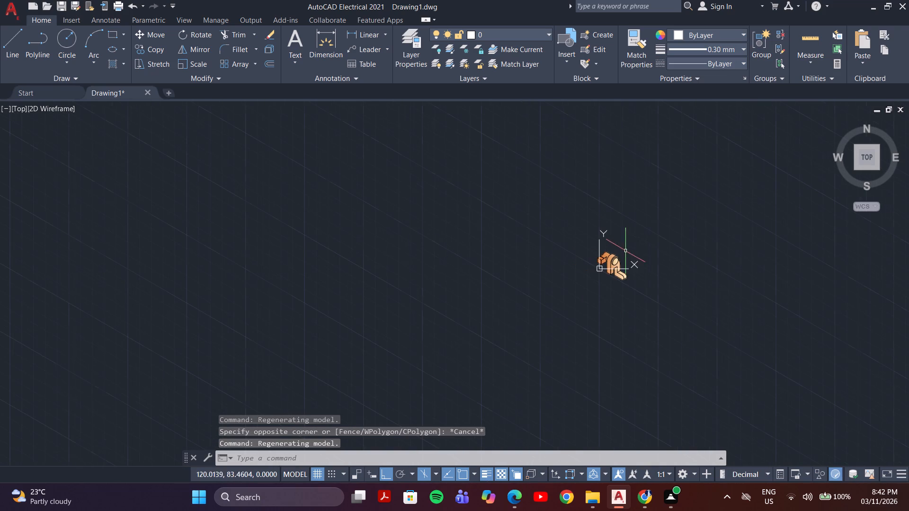
pyautogui.click(639, 249)
pyautogui.click(581, 303)
pyautogui.press('m')
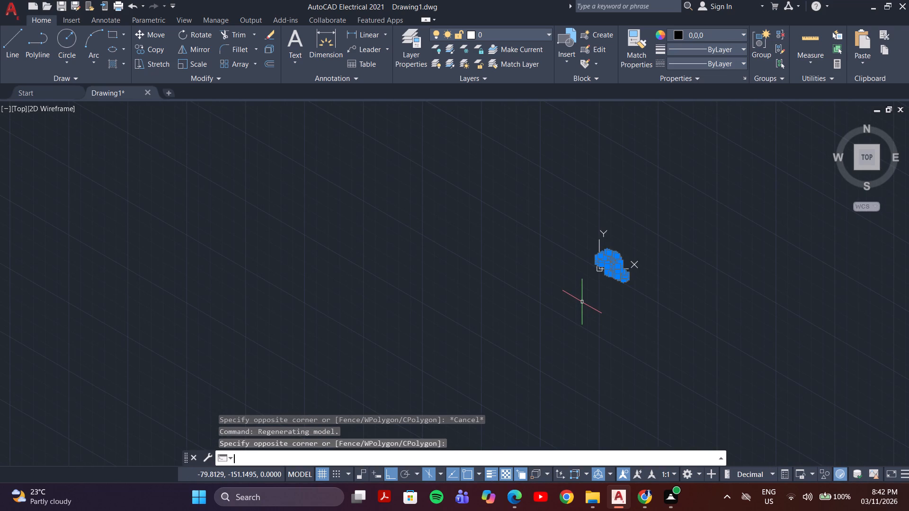
pyautogui.press('Return')
pyautogui.click(606, 260)
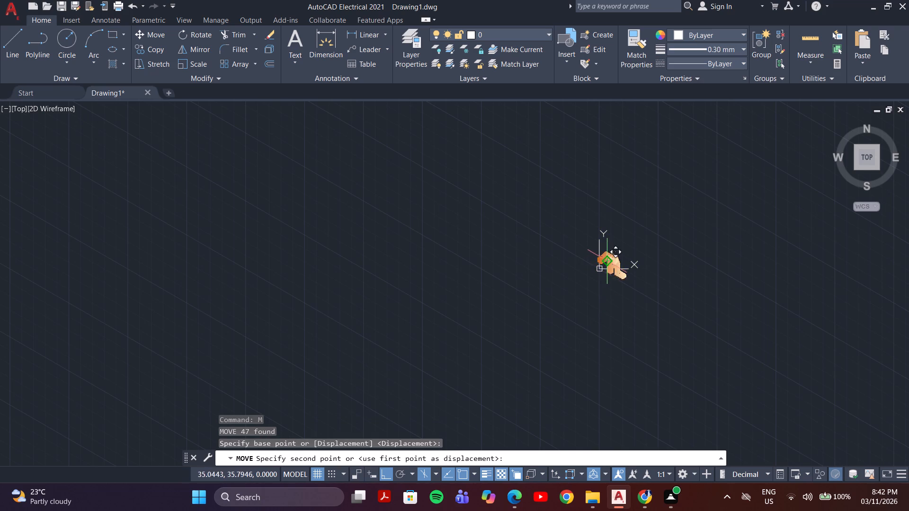
pyautogui.click(537, 257)
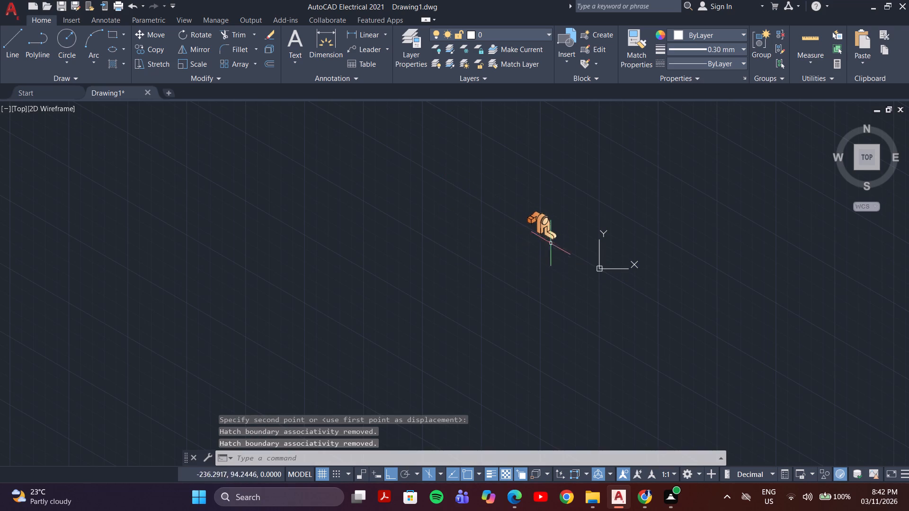
pyautogui.scroll(3, 555, 223)
pyautogui.moveTo(555, 223); pyautogui.dragTo(491, 292, button='middle')
pyautogui.scroll(-2, 490, 291)
pyautogui.moveTo(513, 285); pyautogui.dragTo(488, 291, button='middle')
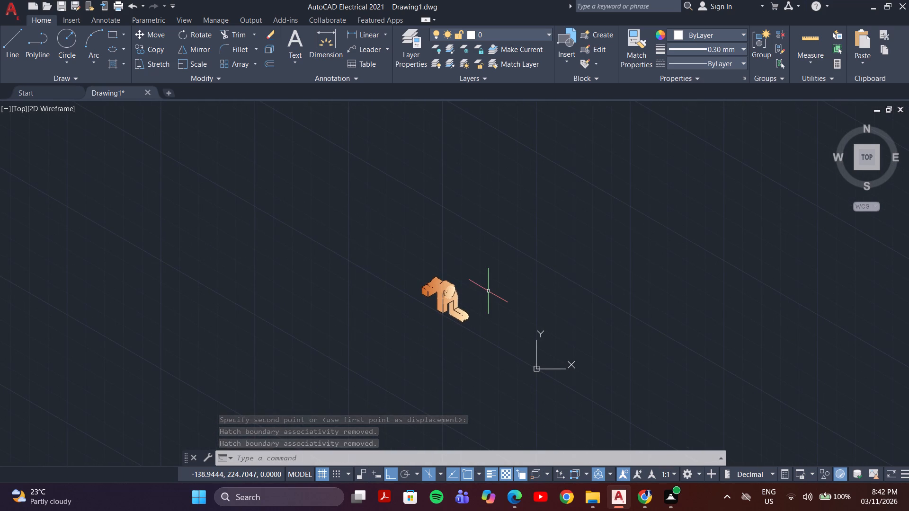
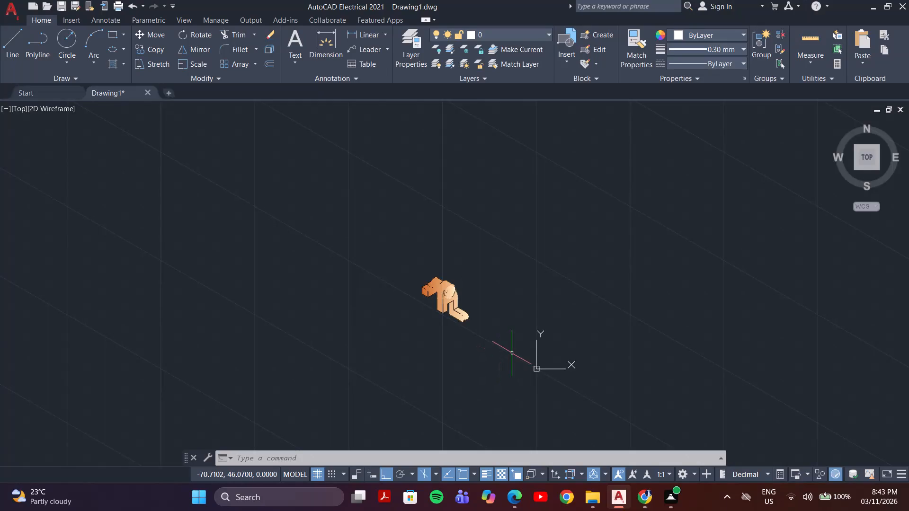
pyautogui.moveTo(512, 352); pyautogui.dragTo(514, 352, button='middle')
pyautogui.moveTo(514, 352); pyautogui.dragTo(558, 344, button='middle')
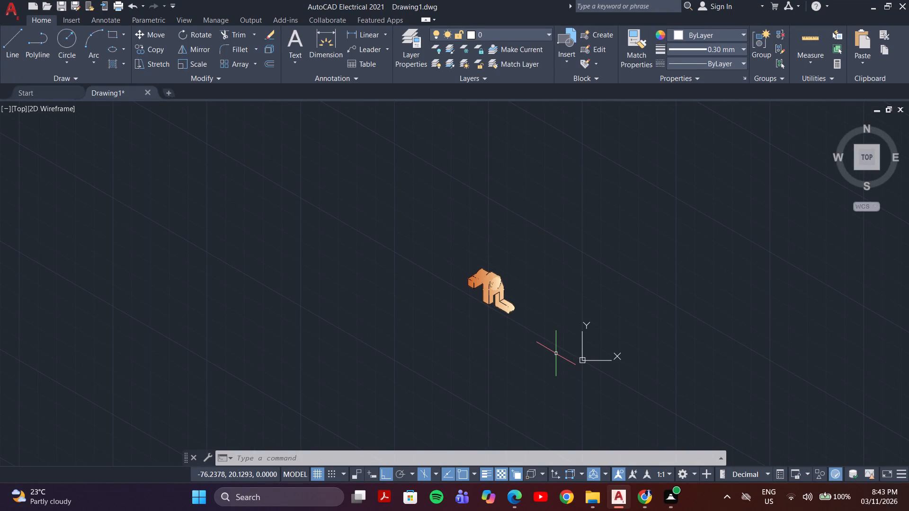